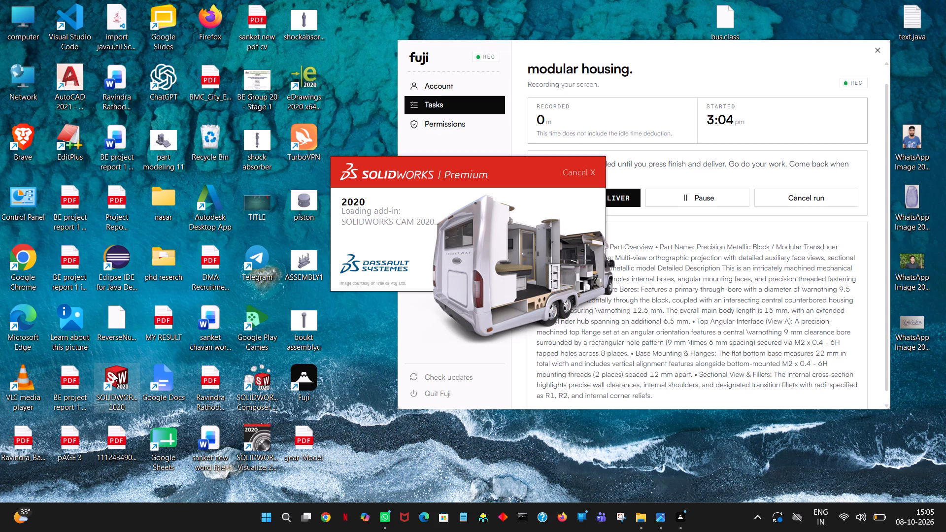
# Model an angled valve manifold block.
# Create a new part document.
pyautogui.scroll(2, 108, 370)
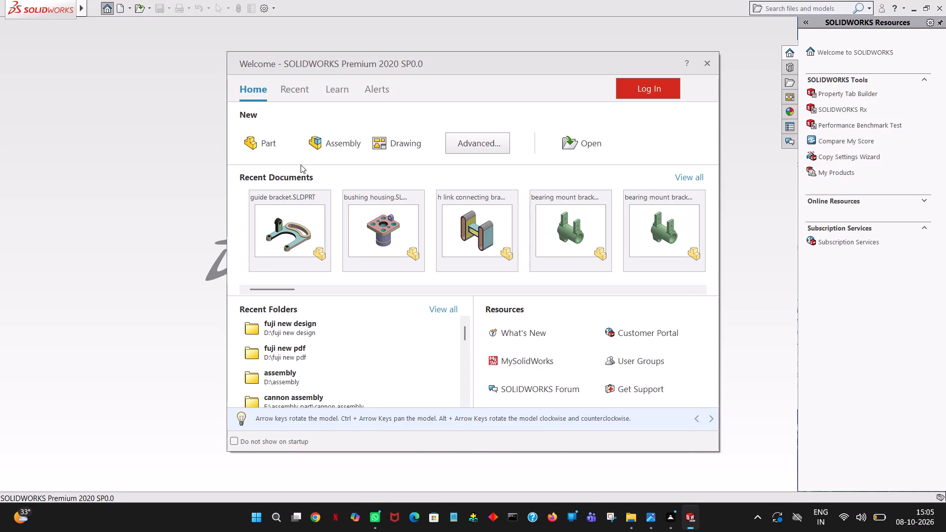
pyautogui.doubleClick(274, 148)
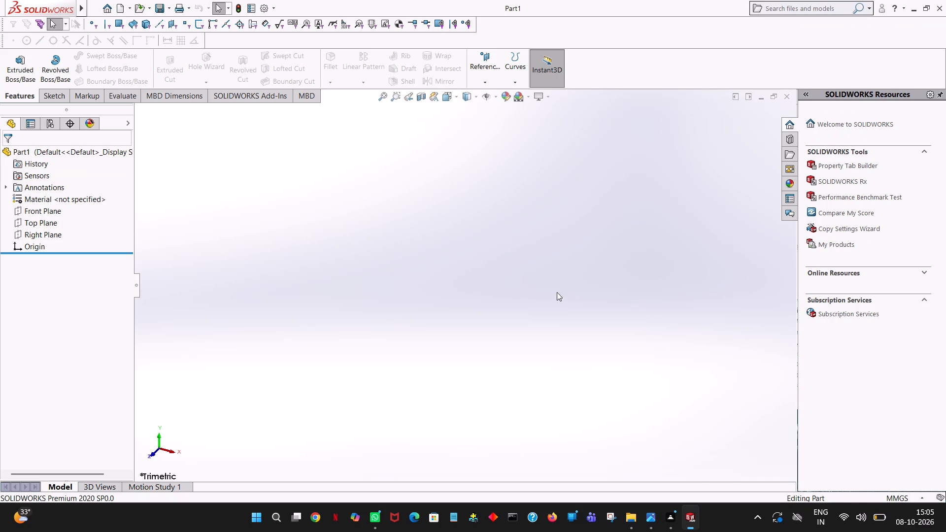
# Start a sketch on the Front Plane and draw an 11 mm horizontal line from the origin in the positive X direction.
pyautogui.click(42, 209)
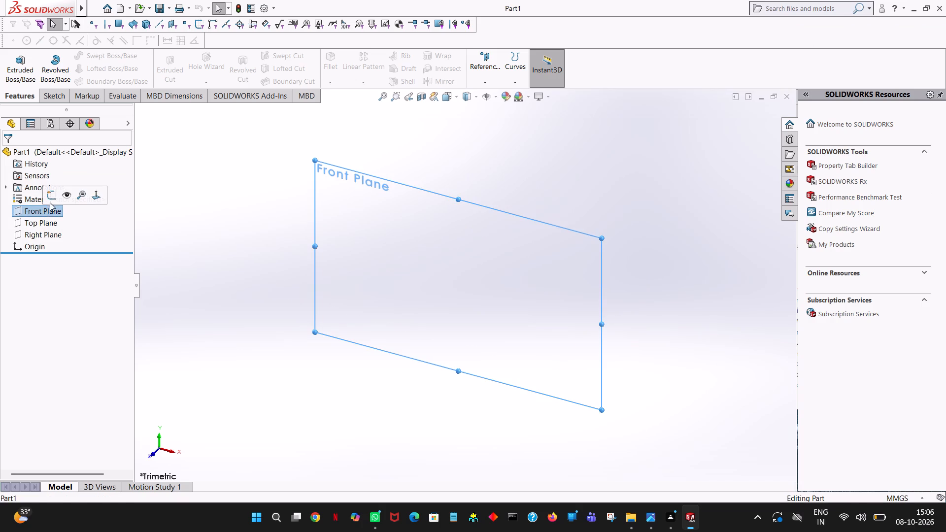
pyautogui.click(53, 200)
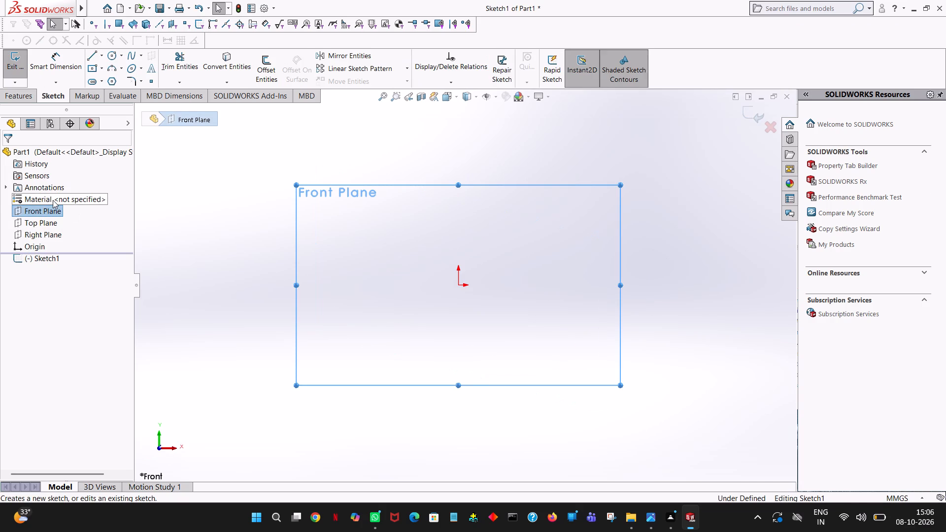
pyautogui.click(93, 53)
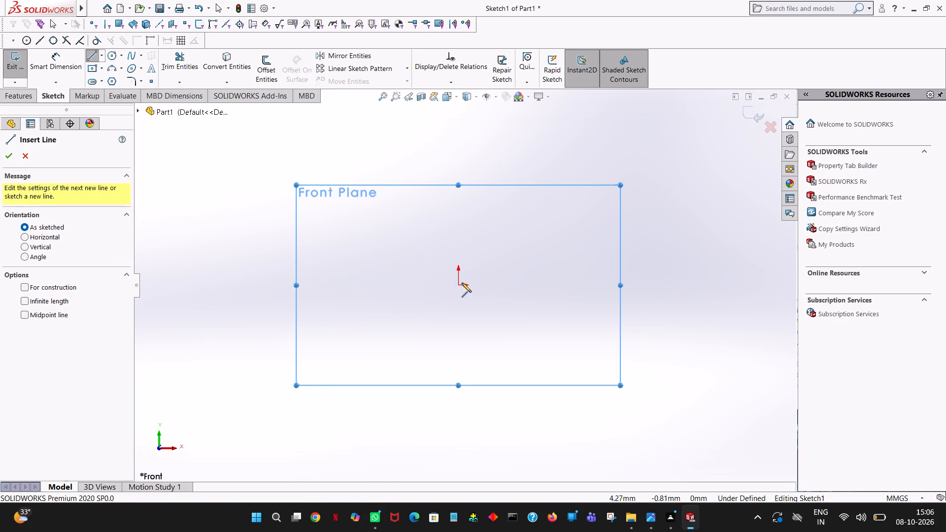
pyautogui.click(456, 286)
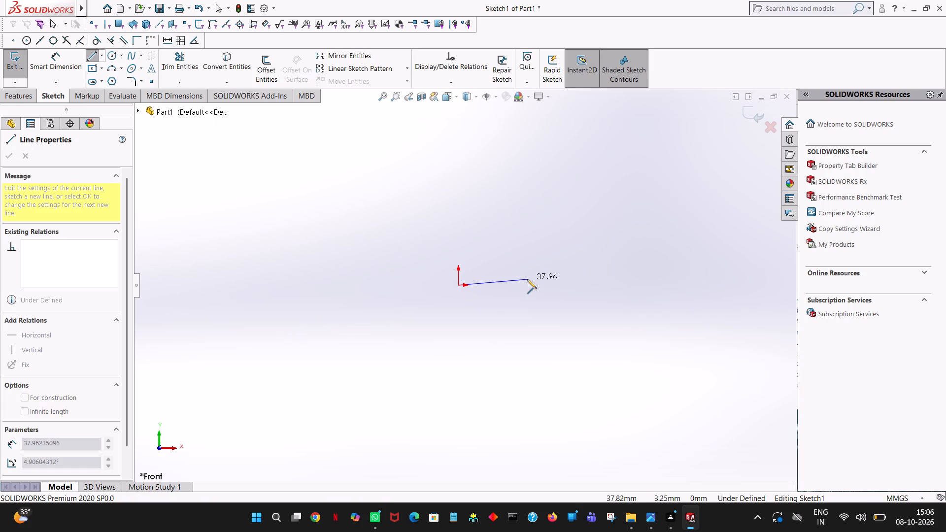
pyautogui.click(525, 283)
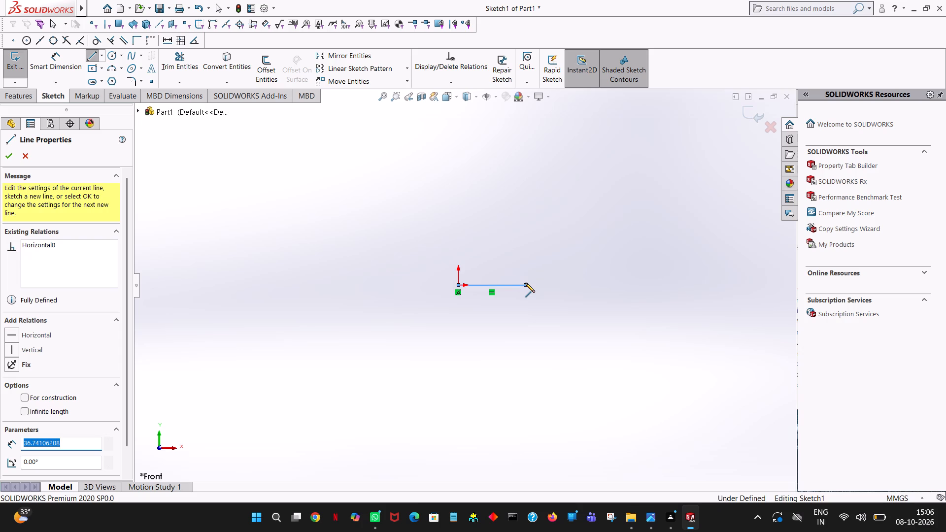
pyautogui.write('11')
pyautogui.press('Return')
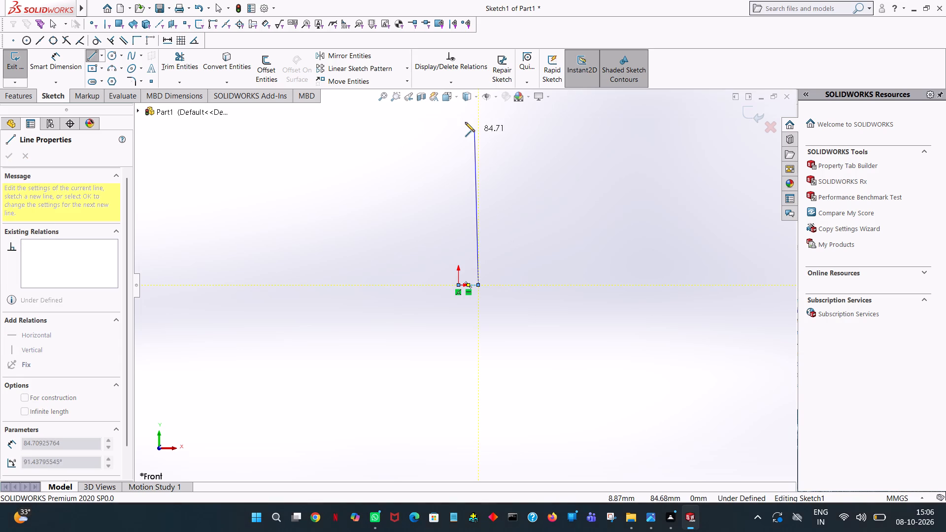
pyautogui.click(380, 94)
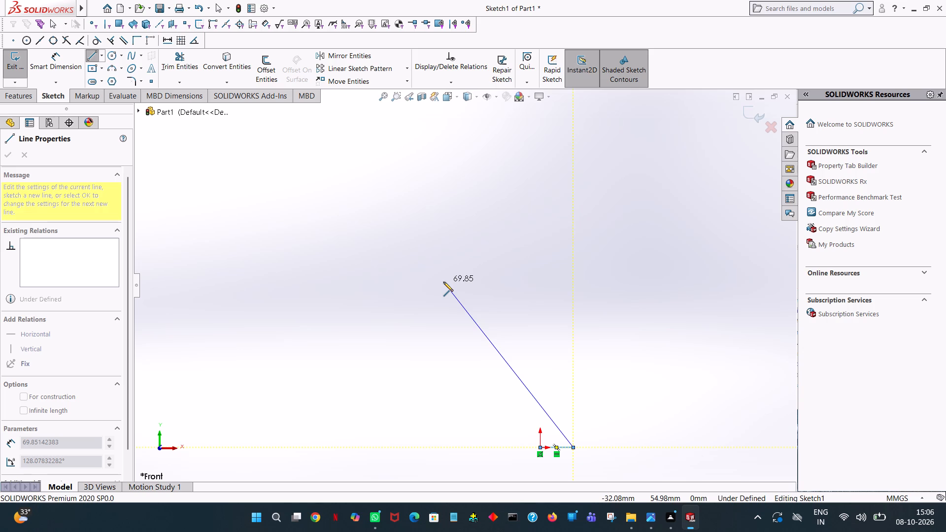
pyautogui.rightClick(565, 360)
pyautogui.click(576, 366)
pyautogui.scroll(-5, 553, 472)
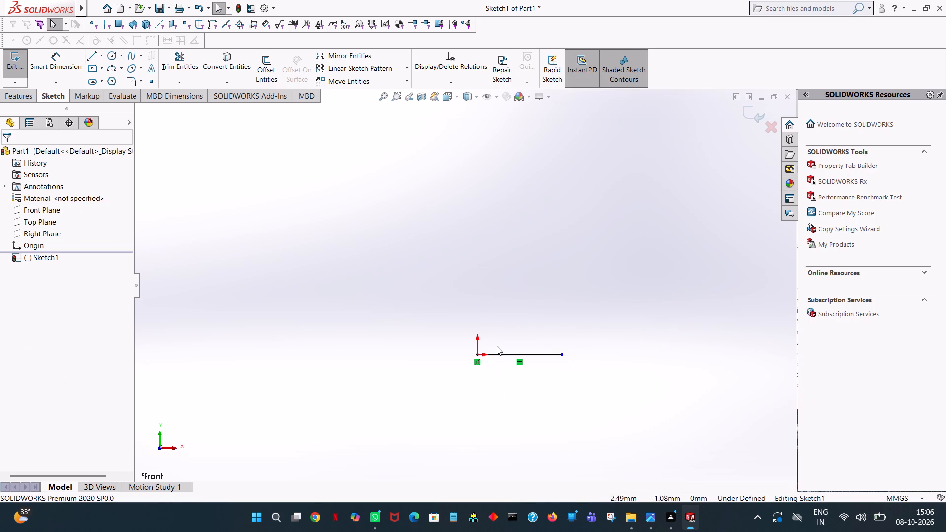
pyautogui.click(510, 356)
pyautogui.click(194, 249)
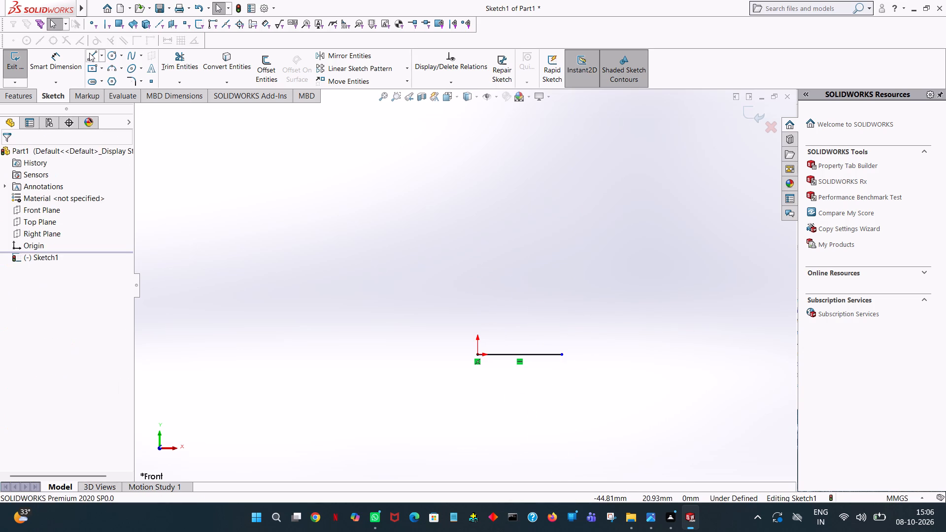
# Draw a second 11 mm horizontal line from the origin in the negative X direction.
pyautogui.click(89, 53)
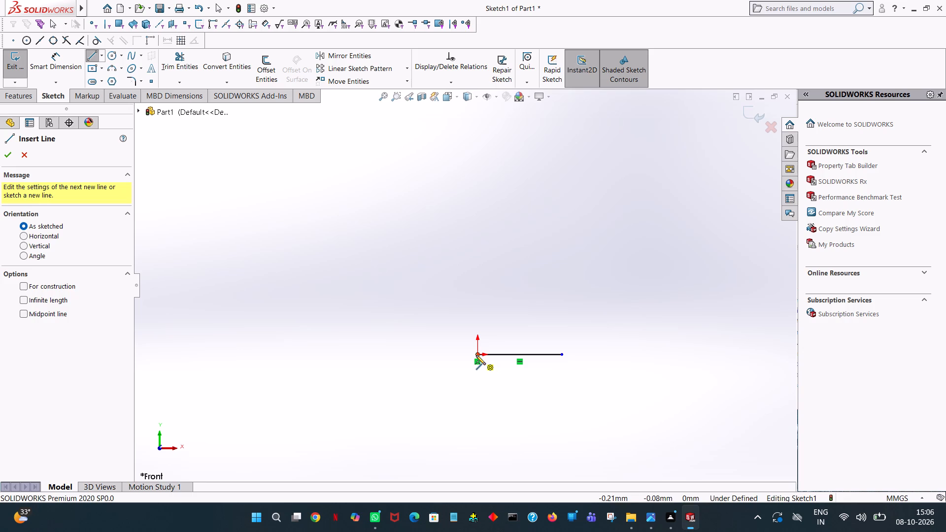
pyautogui.click(476, 355)
pyautogui.click(380, 357)
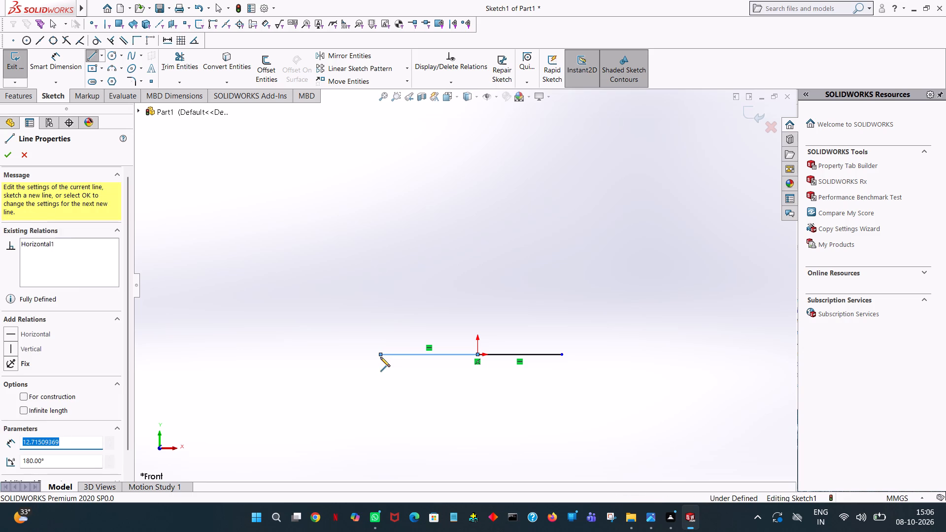
pyautogui.write('11')
pyautogui.press('Return')
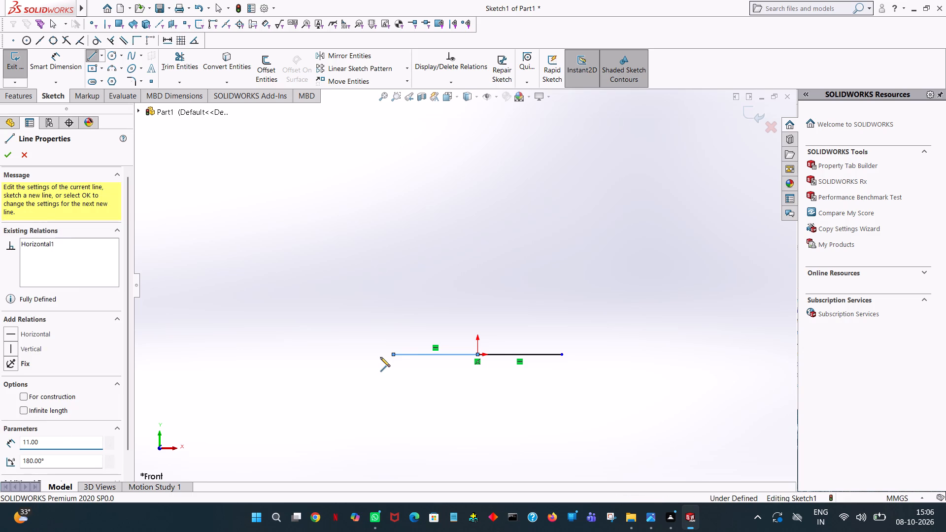
pyautogui.rightClick(380, 357)
pyautogui.click(459, 368)
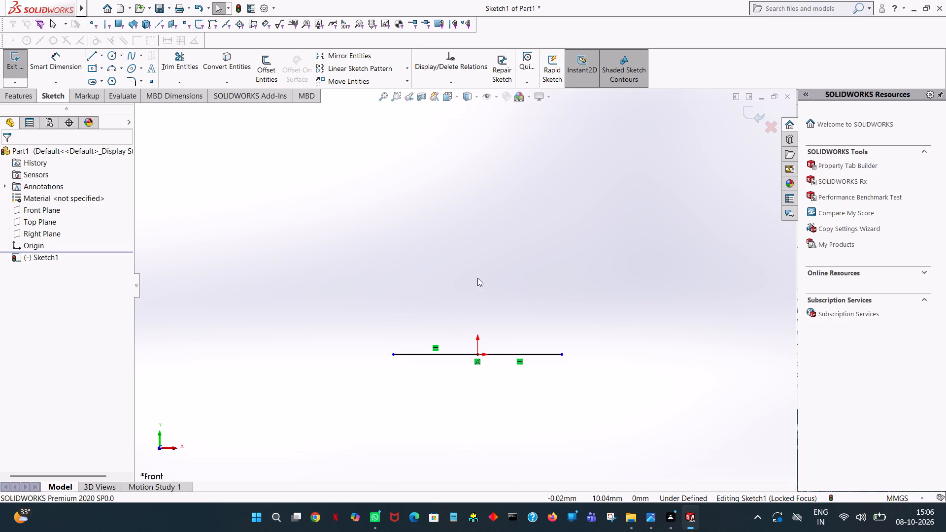
pyautogui.click(477, 278)
pyautogui.click(453, 352)
pyautogui.click(427, 276)
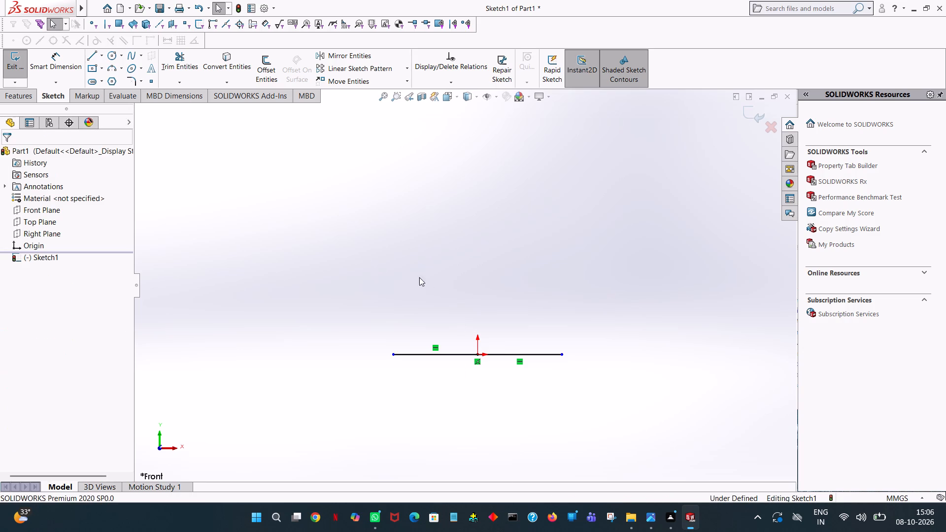
pyautogui.click(255, 109)
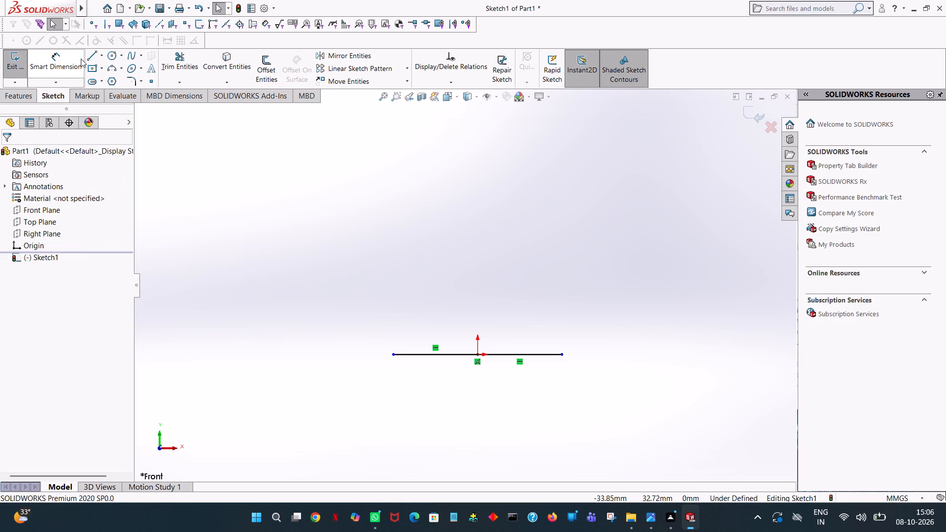
# Draw a 7.5 mm vertical line upward from the origin.
pyautogui.click(91, 51)
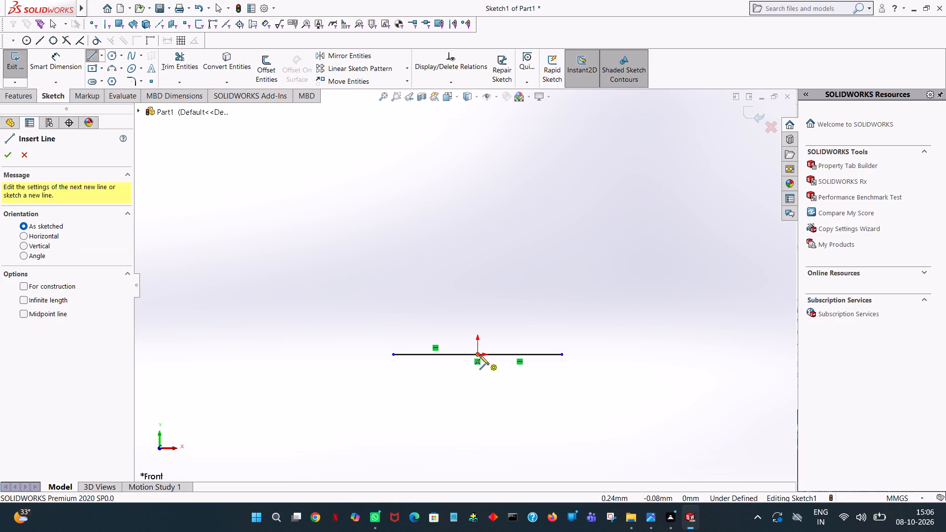
pyautogui.click(479, 355)
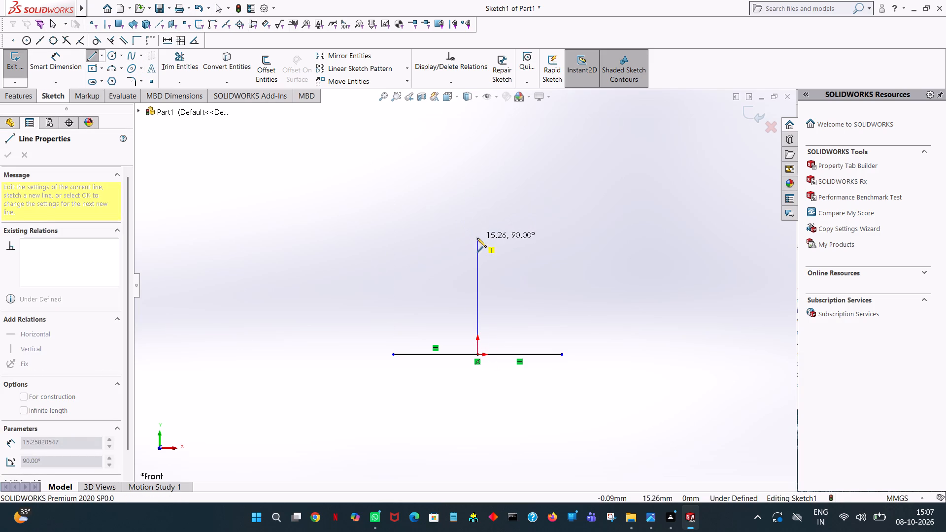
pyautogui.click(480, 282)
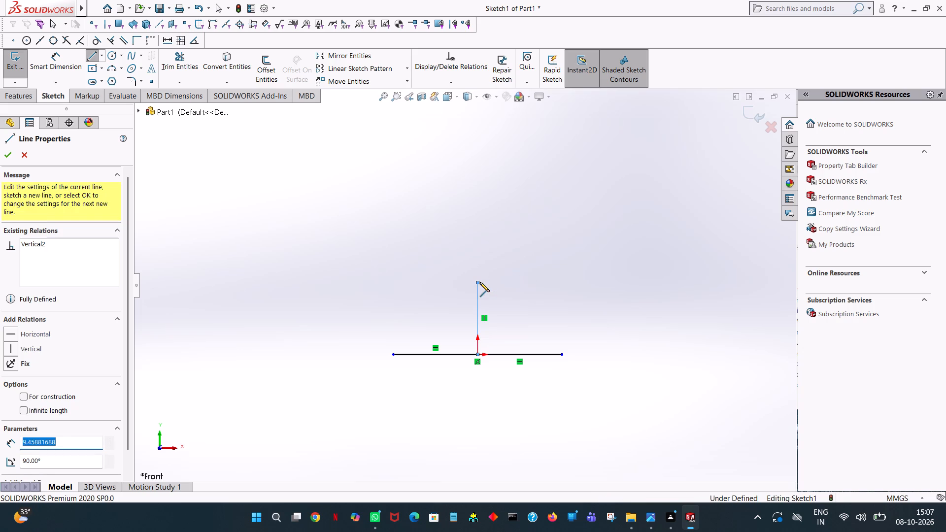
pyautogui.write('7.5')
pyautogui.press('Return')
pyautogui.rightClick(480, 282)
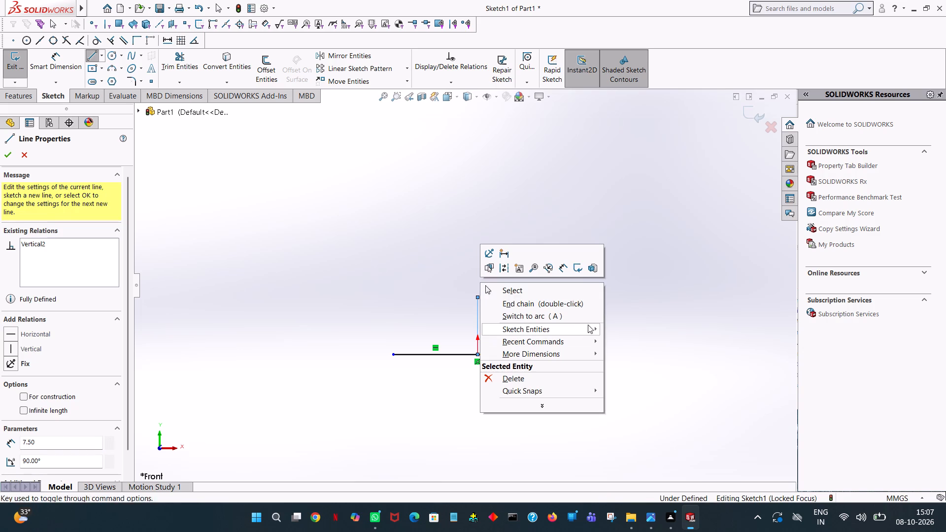
pyautogui.click(507, 290)
pyautogui.click(479, 315)
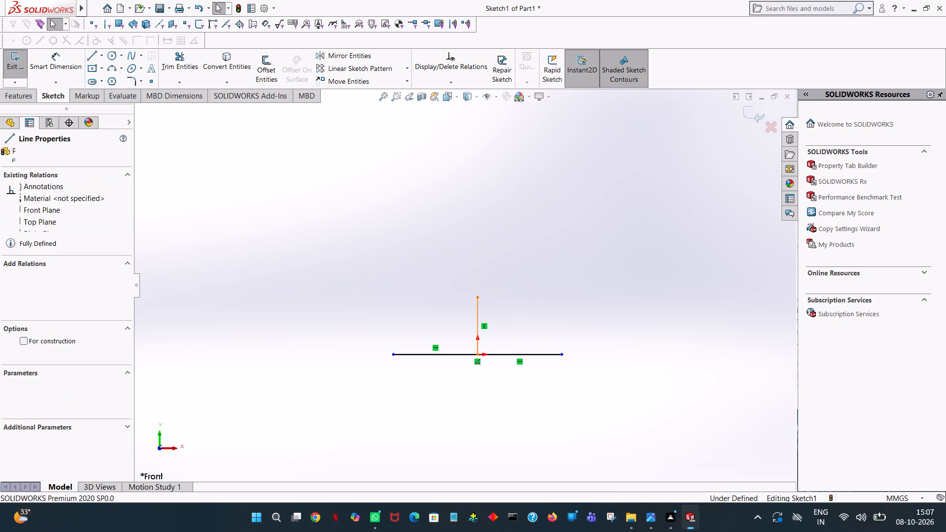
pyautogui.click(498, 234)
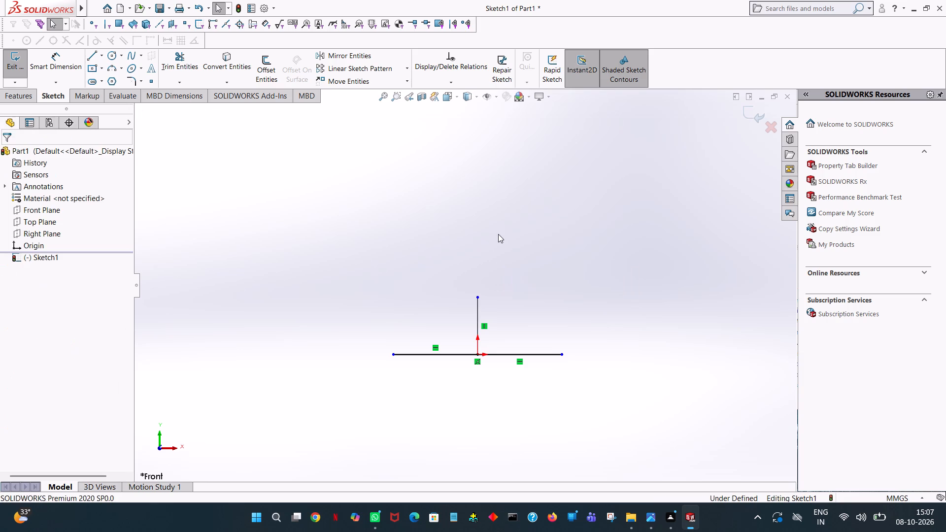
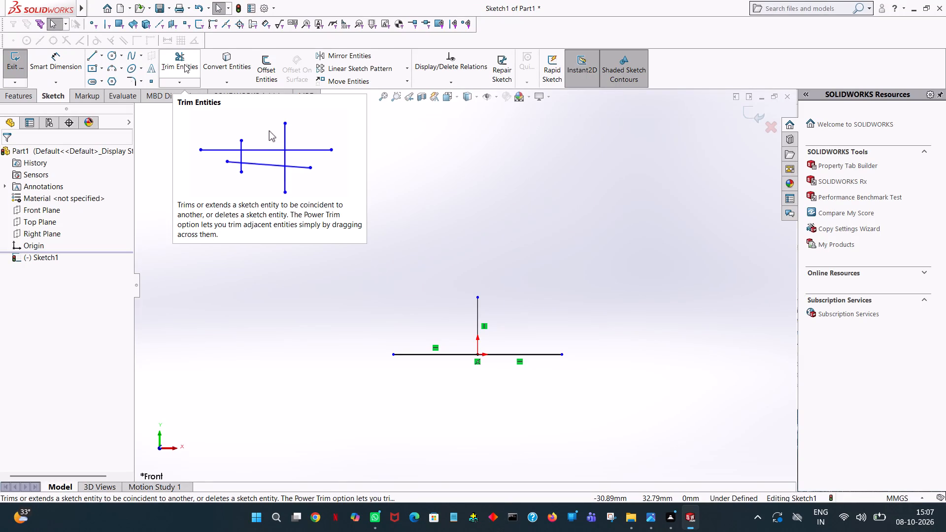
# Set the length of the vertical line rising from the origin to 17 mm.
pyautogui.click(477, 313)
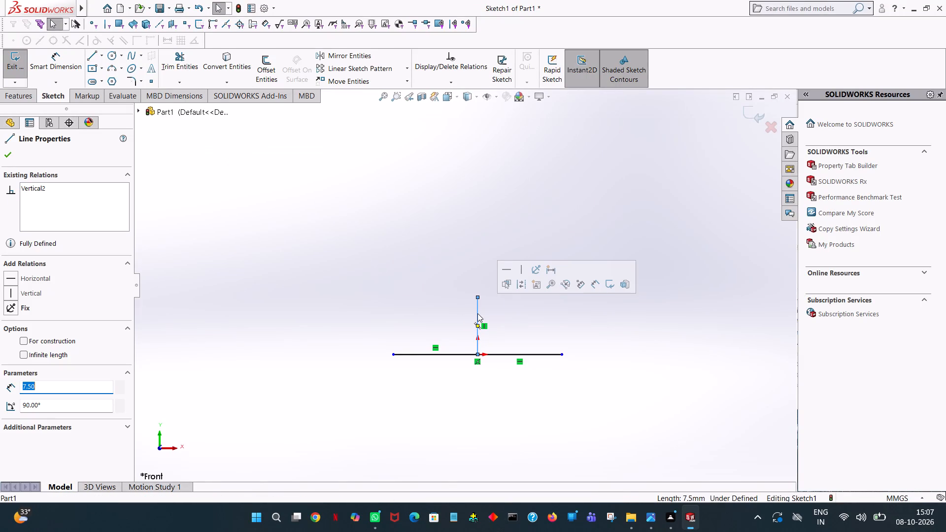
pyautogui.write('17')
pyautogui.press('Return')
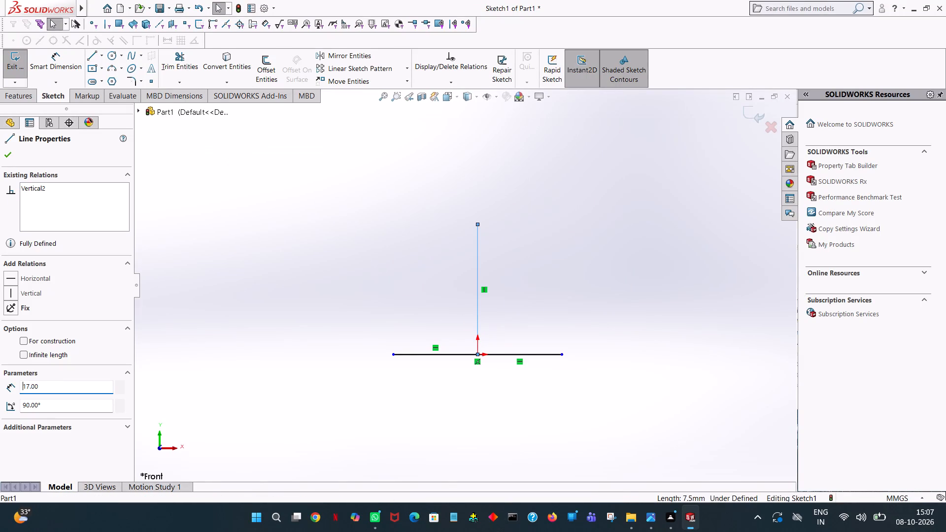
pyautogui.click(313, 171)
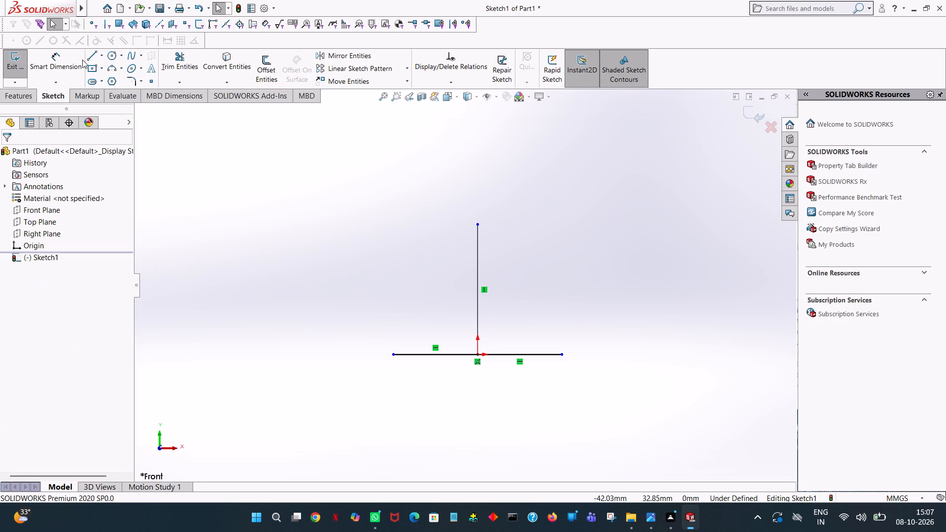
# Draw a line about 20.7 mm long from the vertical line's top endpoint, sloping down toward negative X, and set its angle to 210°.
pyautogui.click(89, 52)
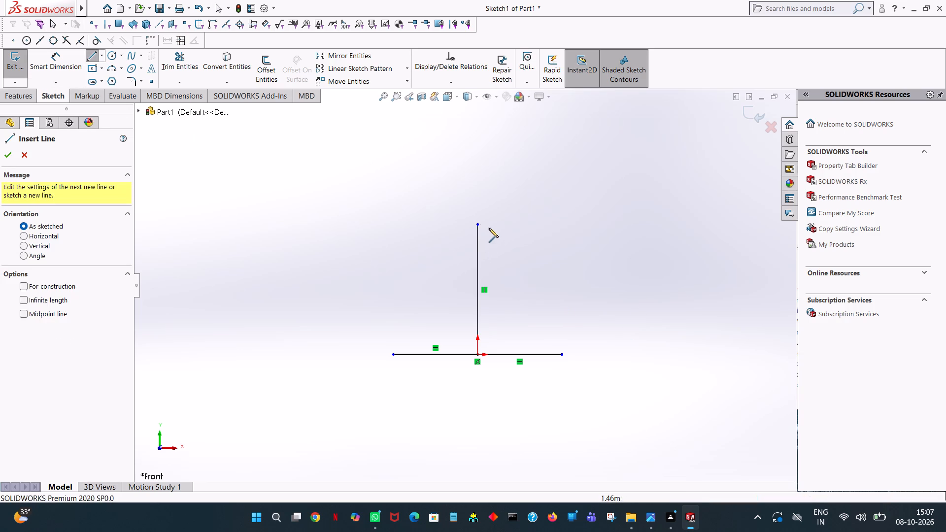
pyautogui.click(476, 225)
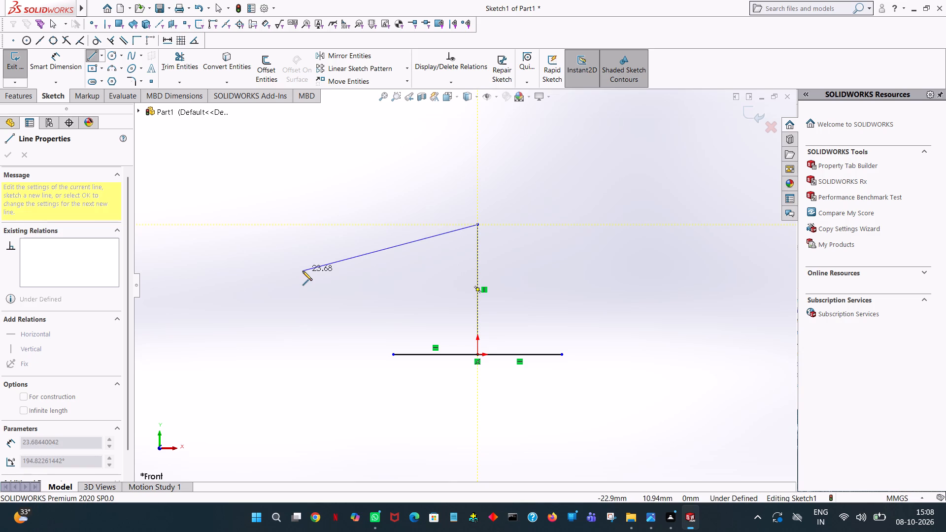
pyautogui.click(340, 303)
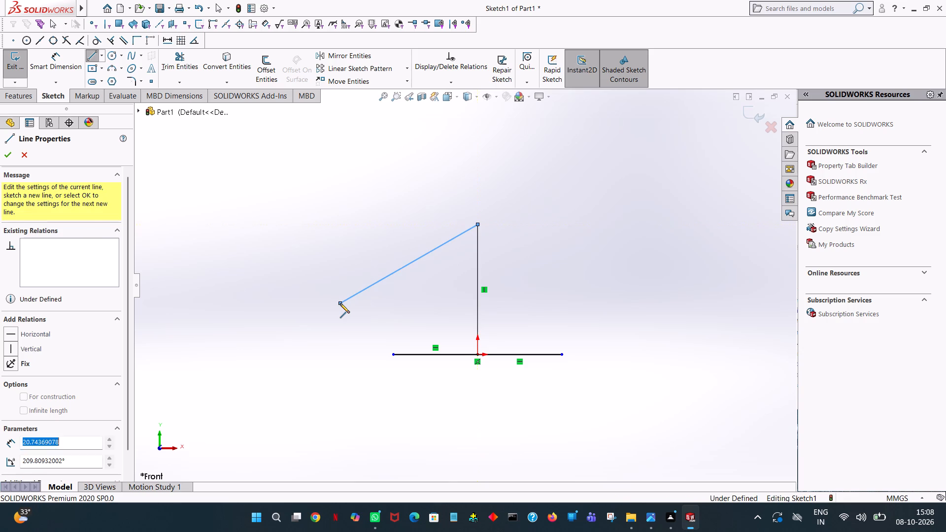
pyautogui.rightClick(340, 303)
pyautogui.click(354, 304)
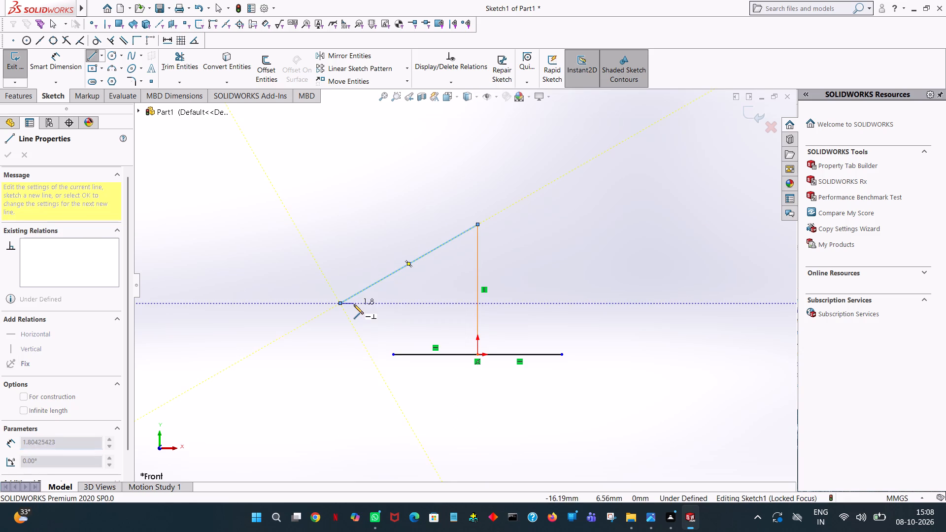
pyautogui.rightClick(354, 304)
pyautogui.click(367, 317)
pyautogui.click(359, 292)
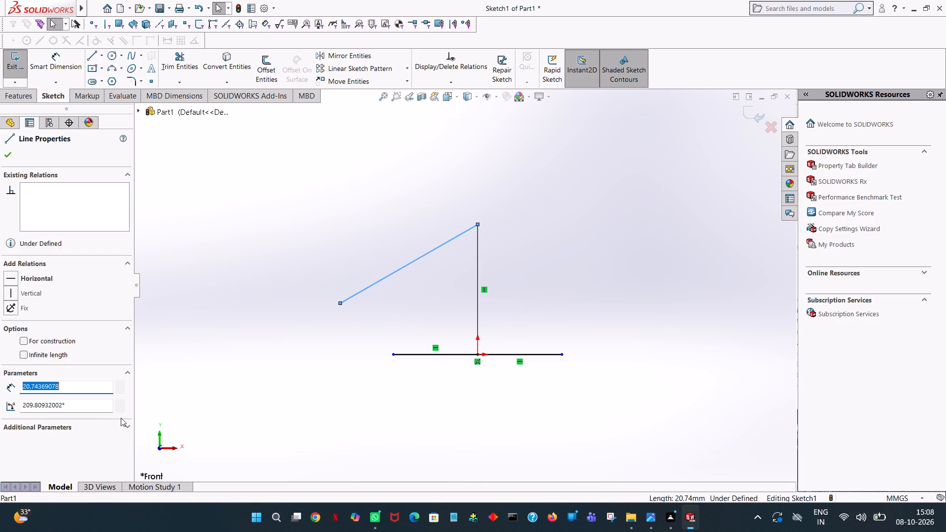
pyautogui.doubleClick(97, 409)
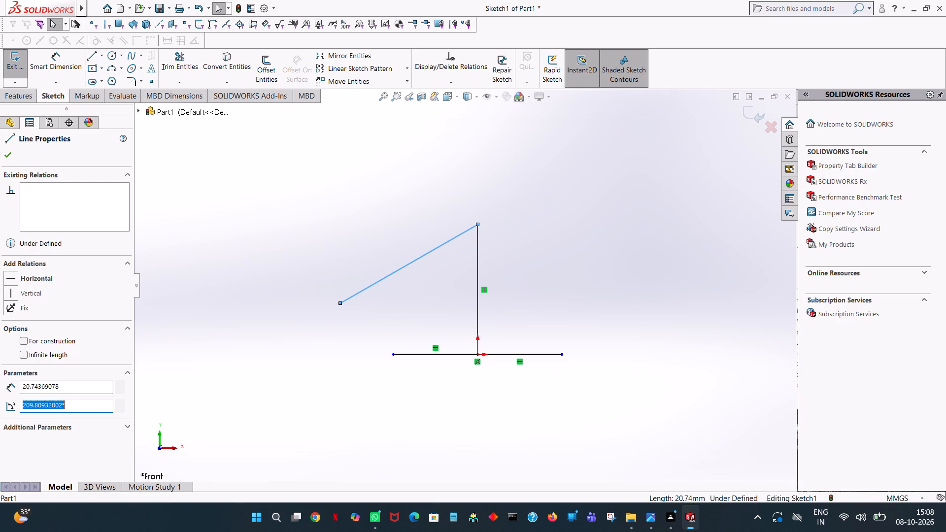
pyautogui.write('210')
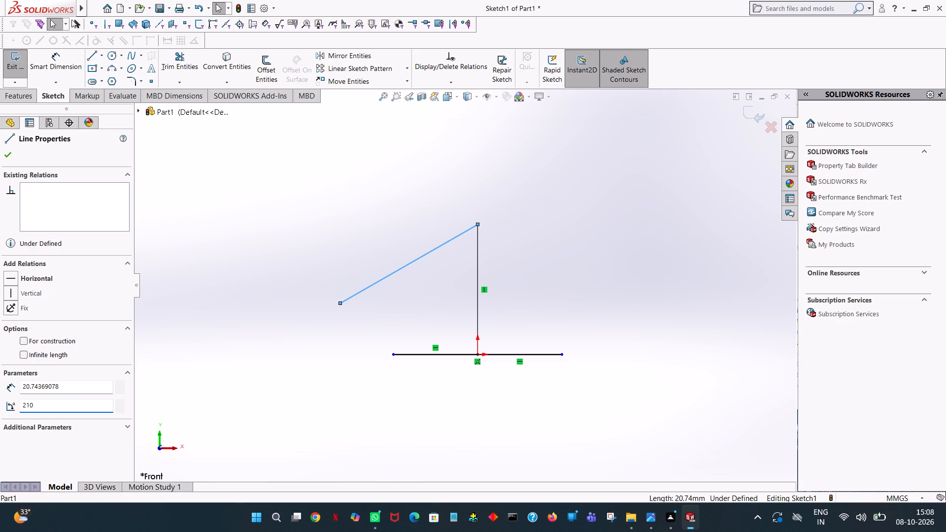
pyautogui.press('Return')
pyautogui.click(328, 172)
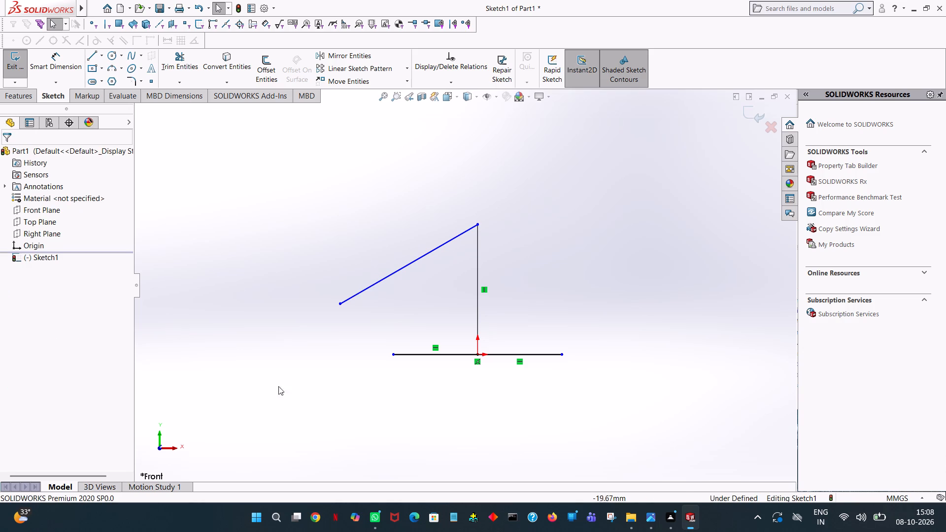
# Draw a second line about 20.7 mm long from the same top endpoint, sloping down toward positive X, and set its angle to 330°.
pyautogui.click(93, 56)
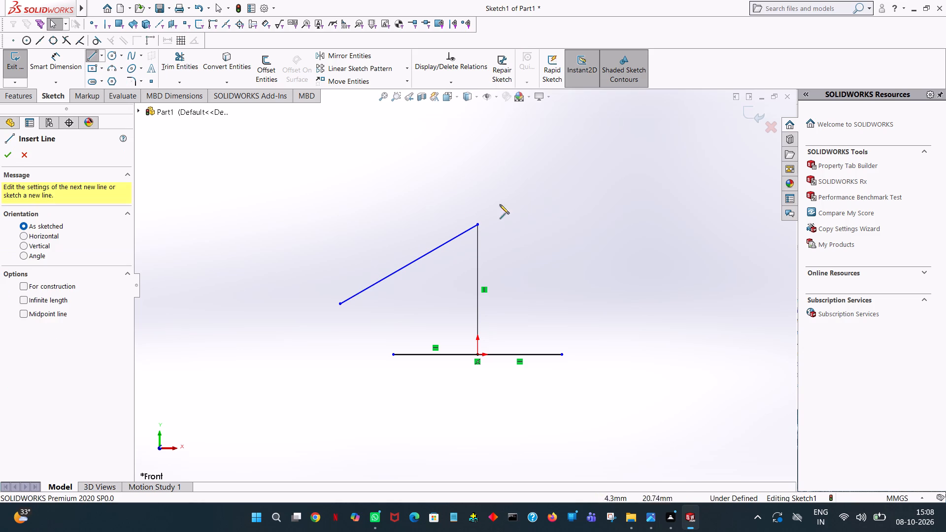
pyautogui.click(478, 224)
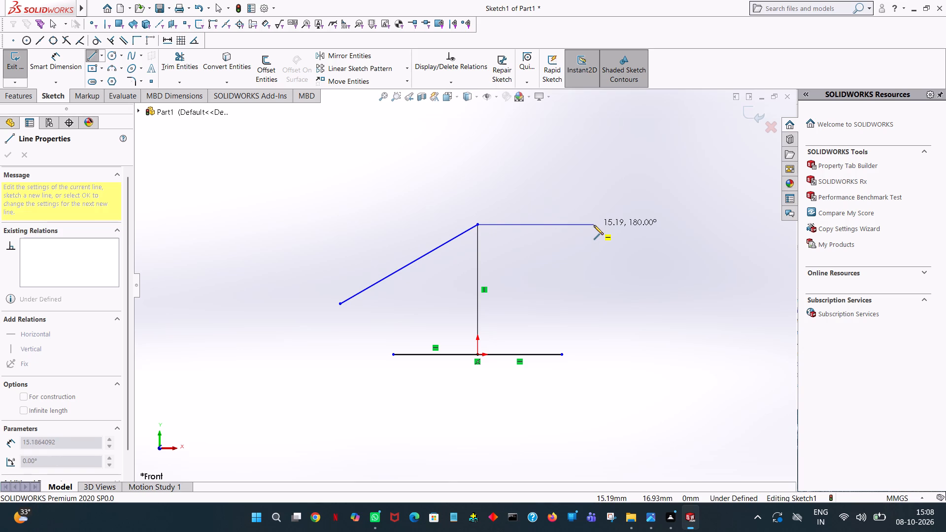
pyautogui.click(620, 294)
pyautogui.rightClick(620, 294)
pyautogui.click(631, 299)
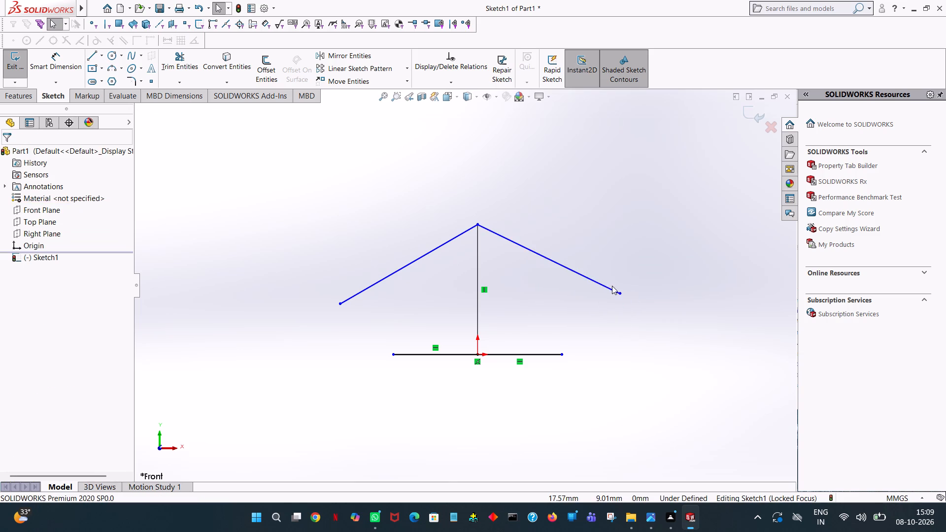
pyautogui.click(603, 285)
pyautogui.doubleClick(79, 399)
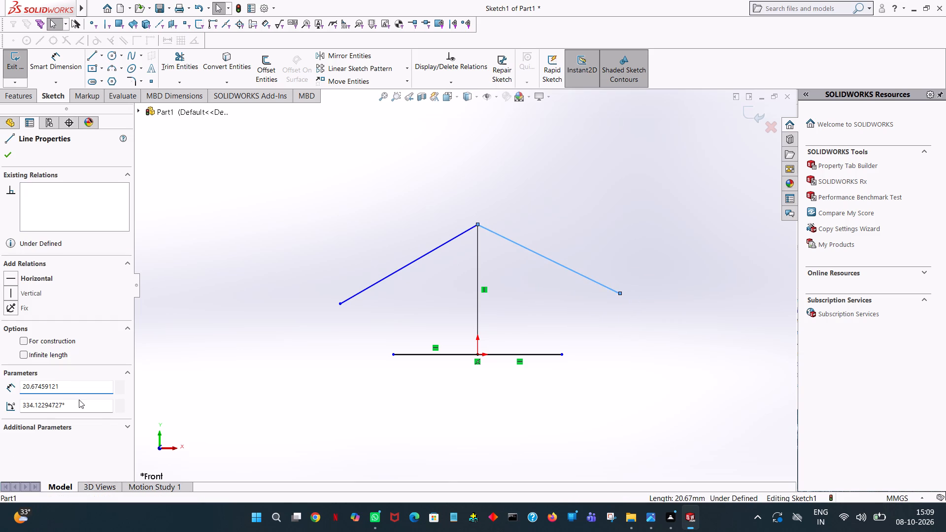
pyautogui.doubleClick(79, 403)
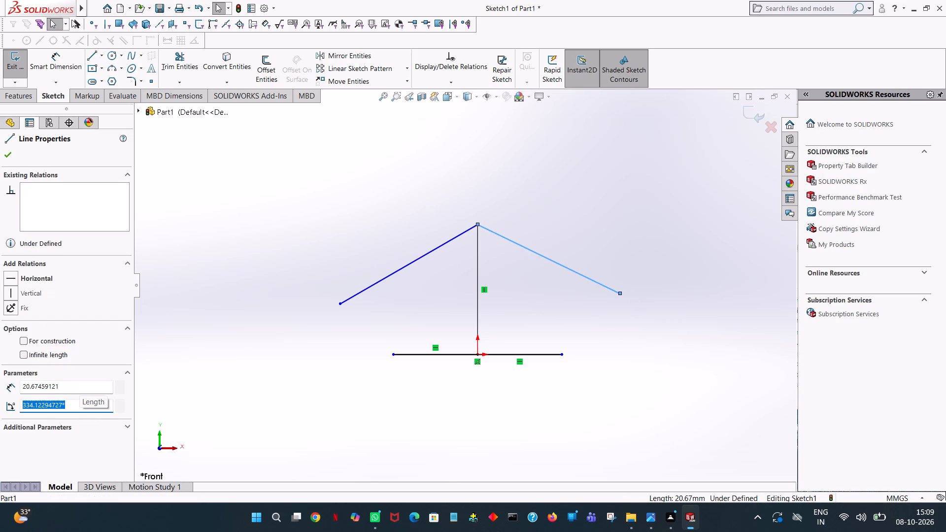
pyautogui.write('330')
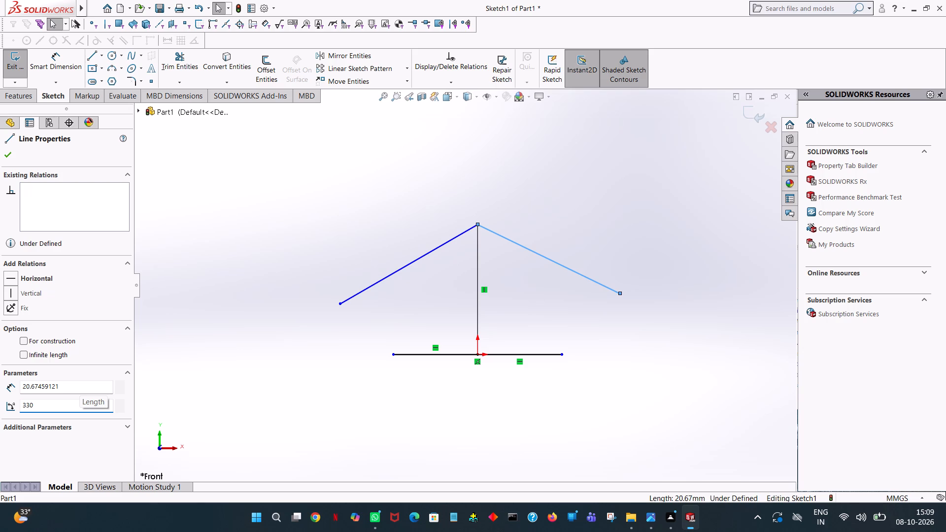
pyautogui.press('Return')
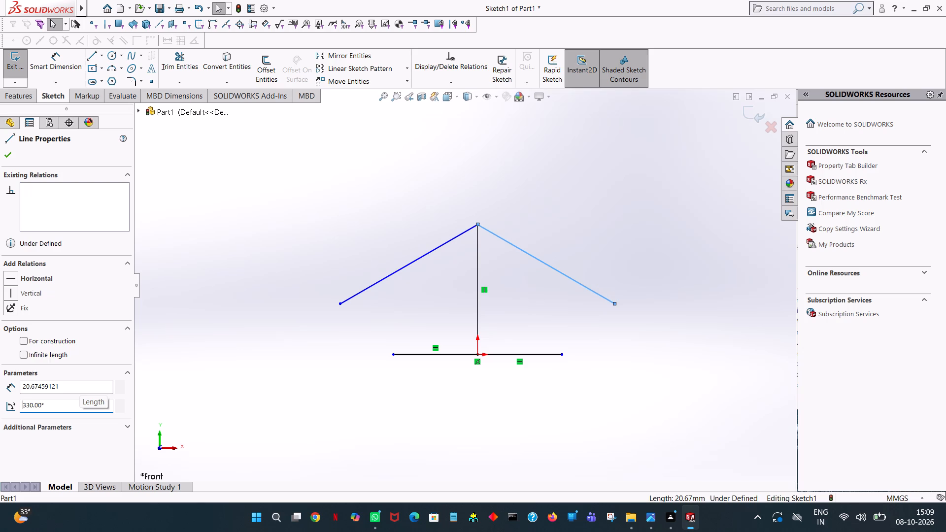
pyautogui.click(302, 222)
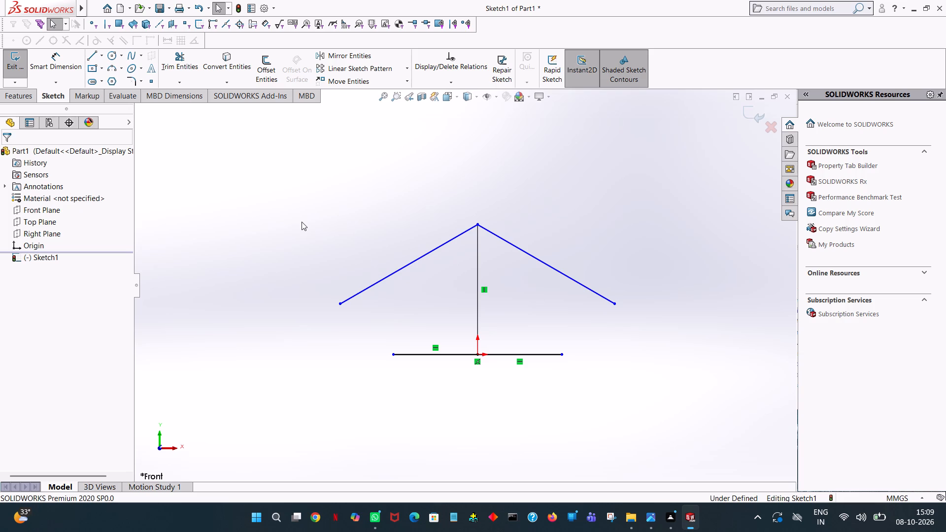
# Set the length of the 210° sloping line on the negative X side to 12.7 mm.
pyautogui.click(427, 253)
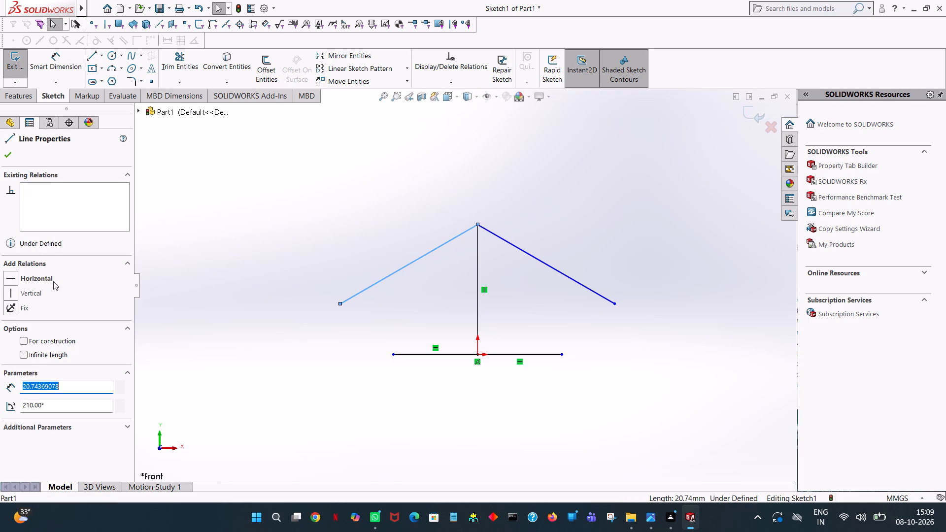
pyautogui.write('12')
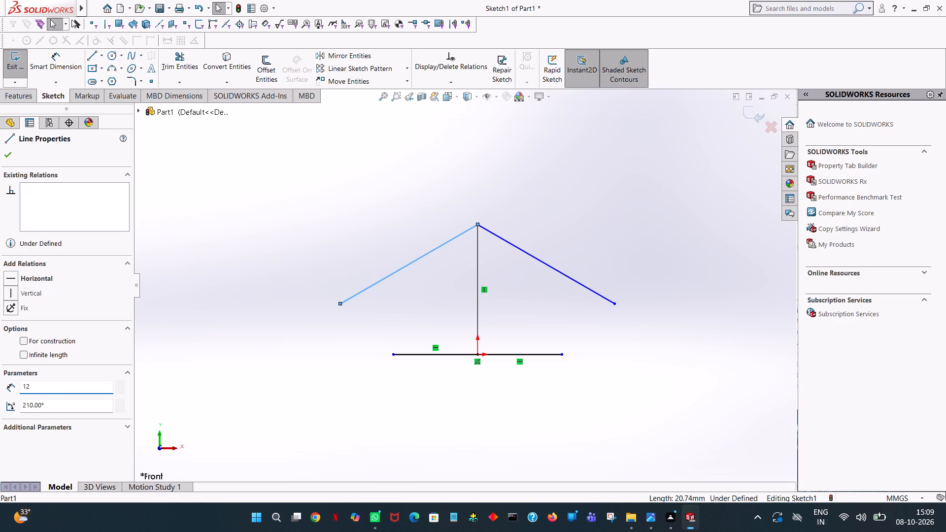
pyautogui.press('.')
pyautogui.press('7')
pyautogui.press('Return')
pyautogui.click(247, 211)
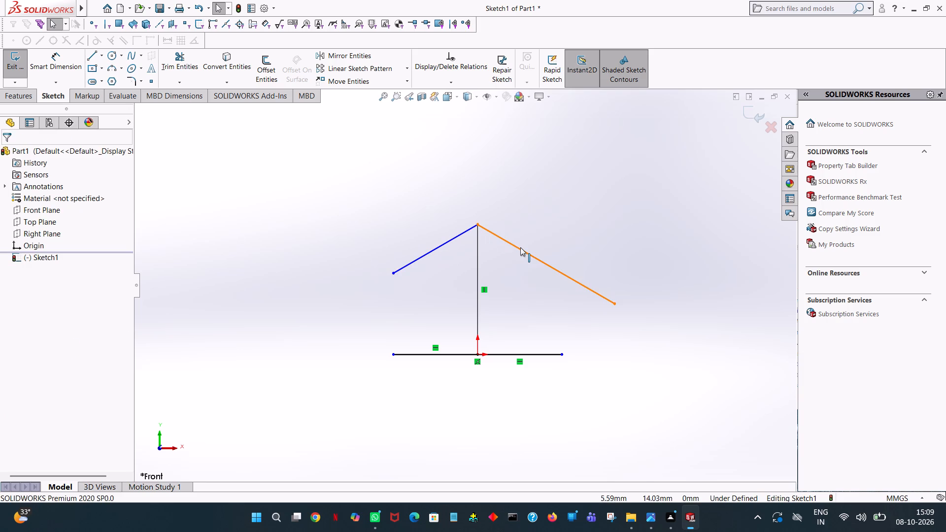
# Set the length of the 330° sloping line on the positive X side to 12.7 mm.
pyautogui.click(520, 247)
pyautogui.write('12.')
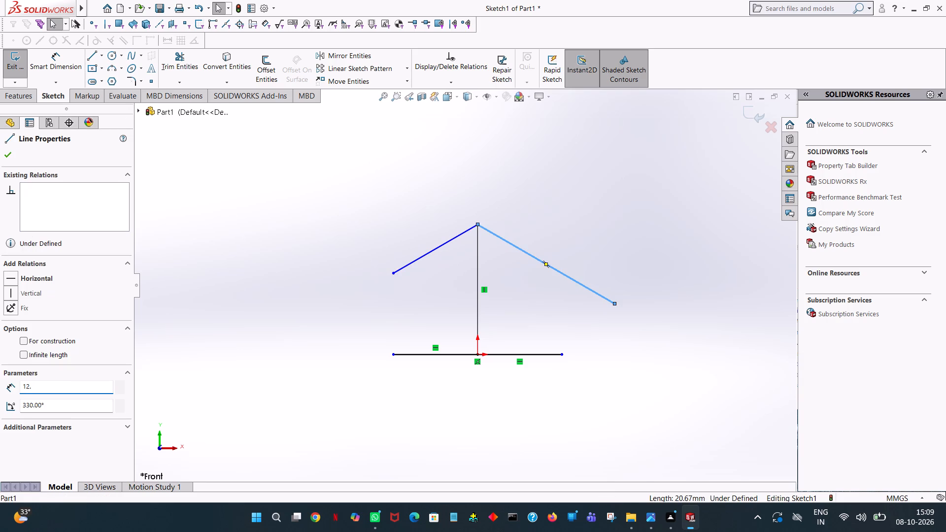
pyautogui.press('7')
pyautogui.press('Return')
pyautogui.click(544, 137)
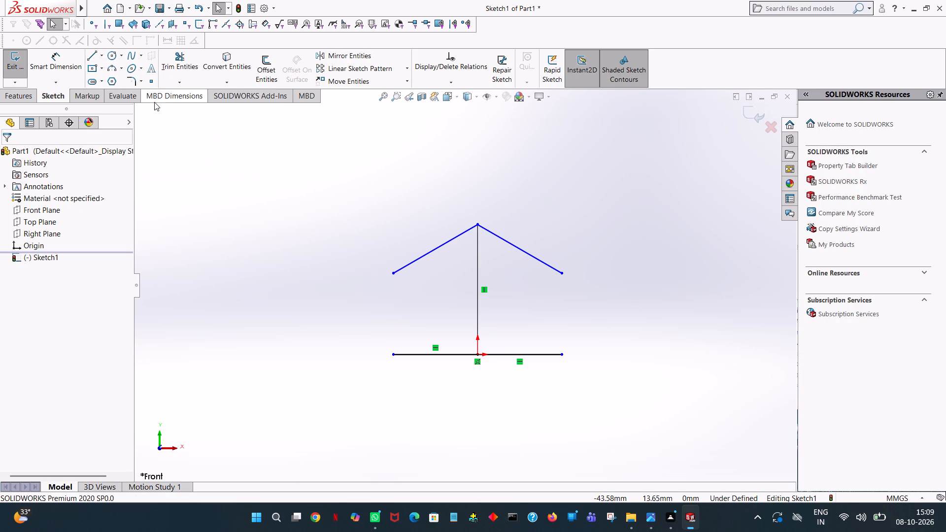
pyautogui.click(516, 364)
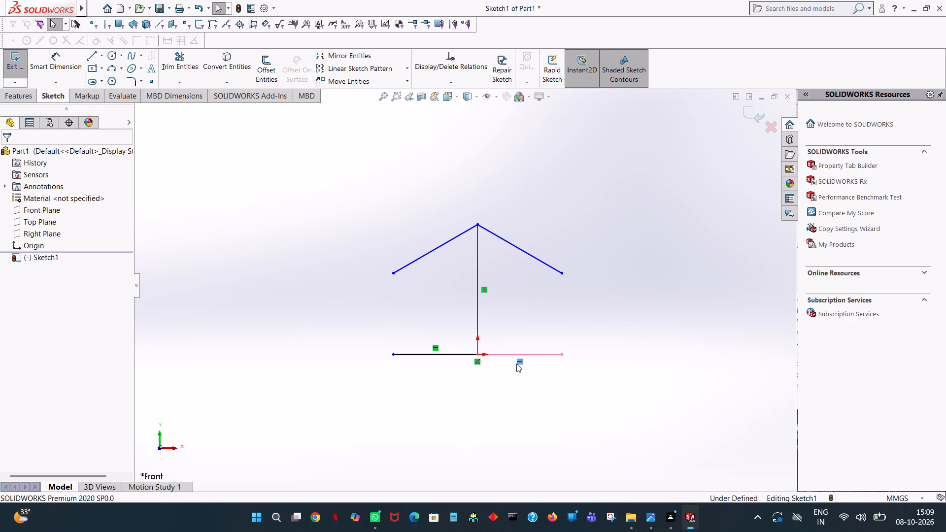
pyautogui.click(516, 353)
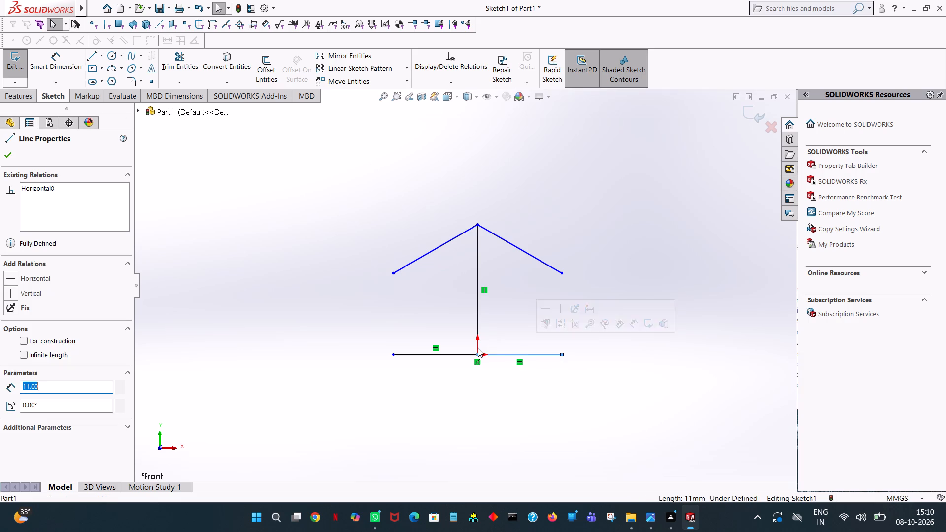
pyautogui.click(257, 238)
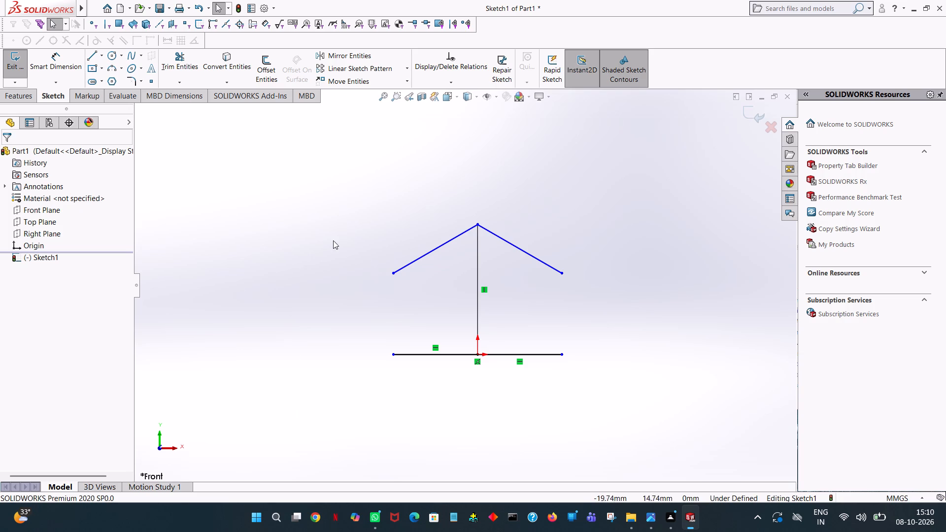
# Draw a 1 mm horizontal line from the positive X end of the base line inward along the base, at 180°.
pyautogui.click(96, 52)
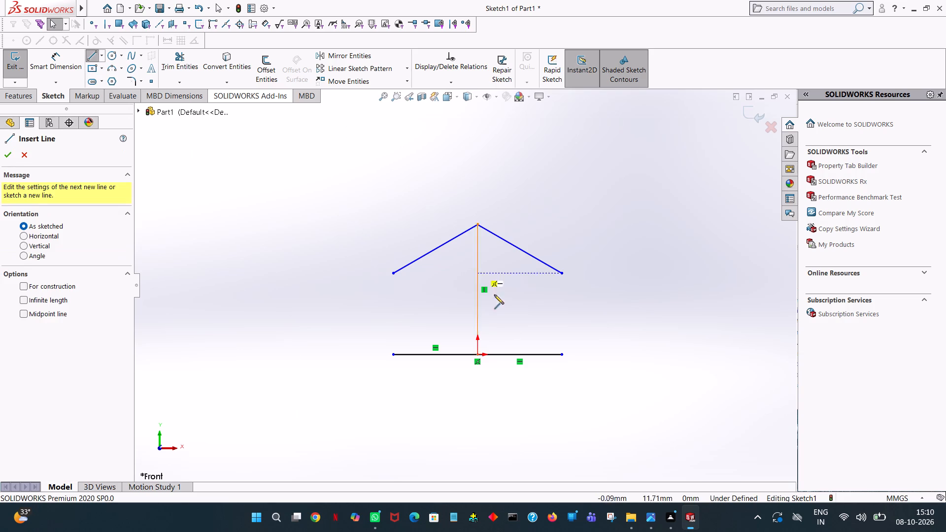
pyautogui.click(560, 355)
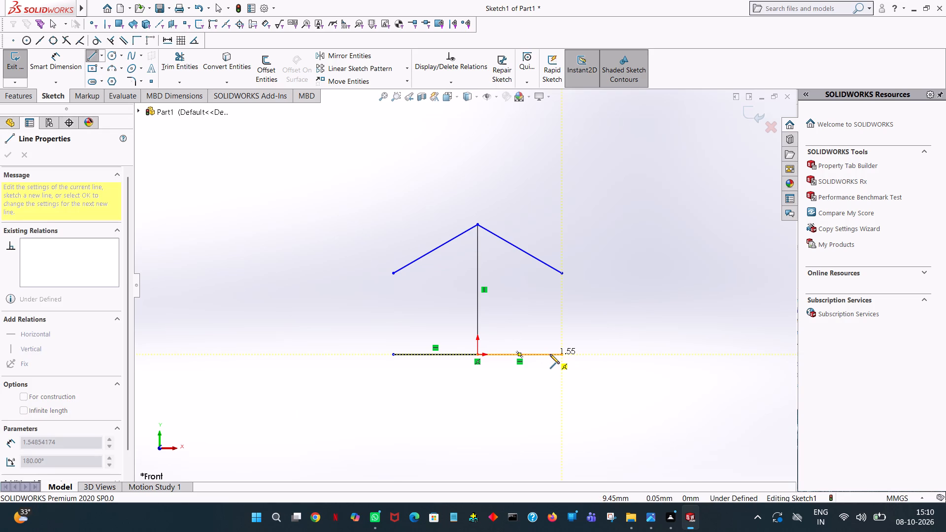
pyautogui.click(550, 354)
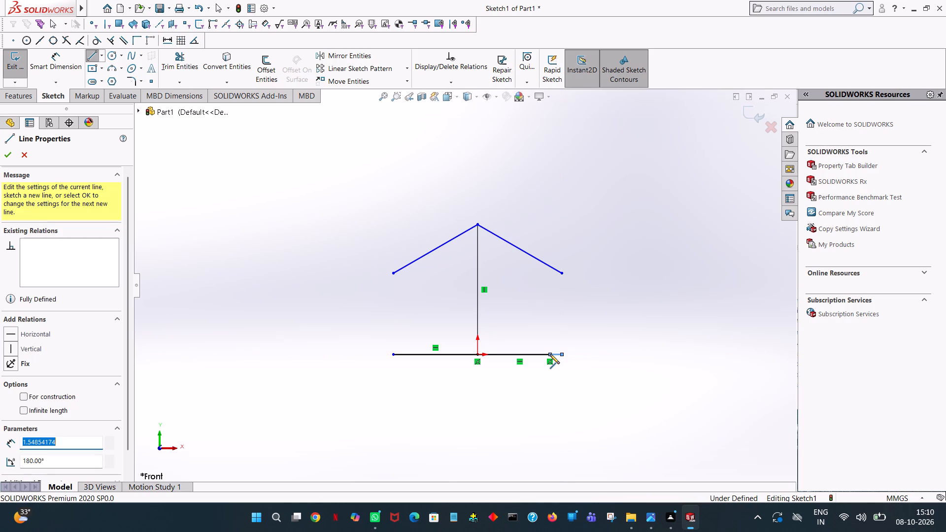
pyautogui.press('1')
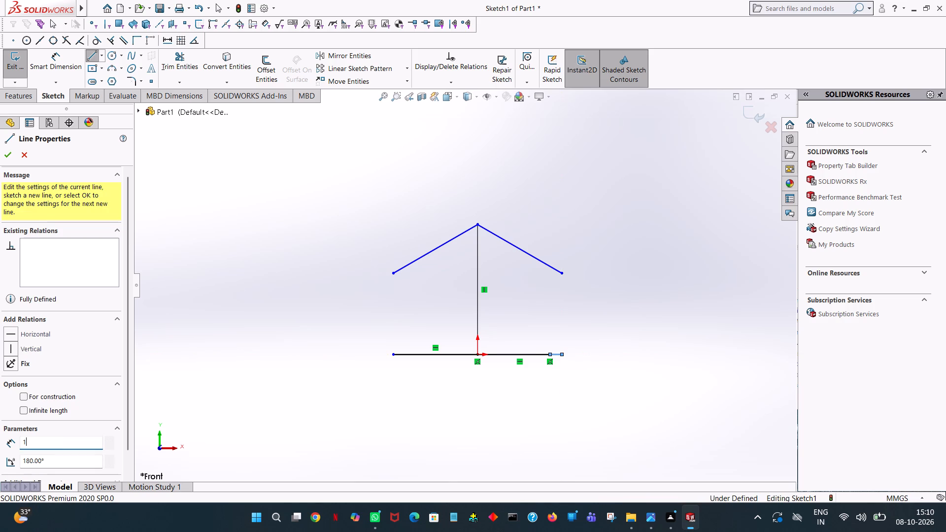
pyautogui.press('Return')
pyautogui.rightClick(550, 354)
pyautogui.click(566, 363)
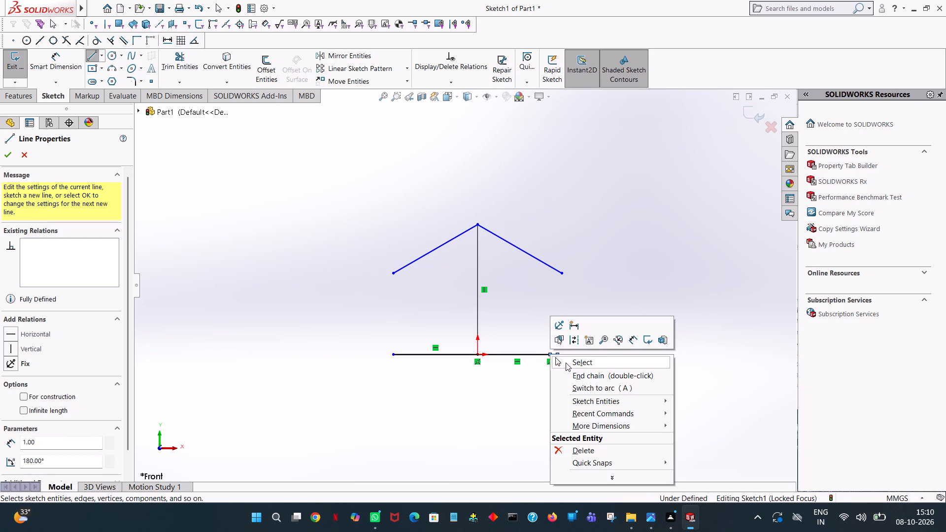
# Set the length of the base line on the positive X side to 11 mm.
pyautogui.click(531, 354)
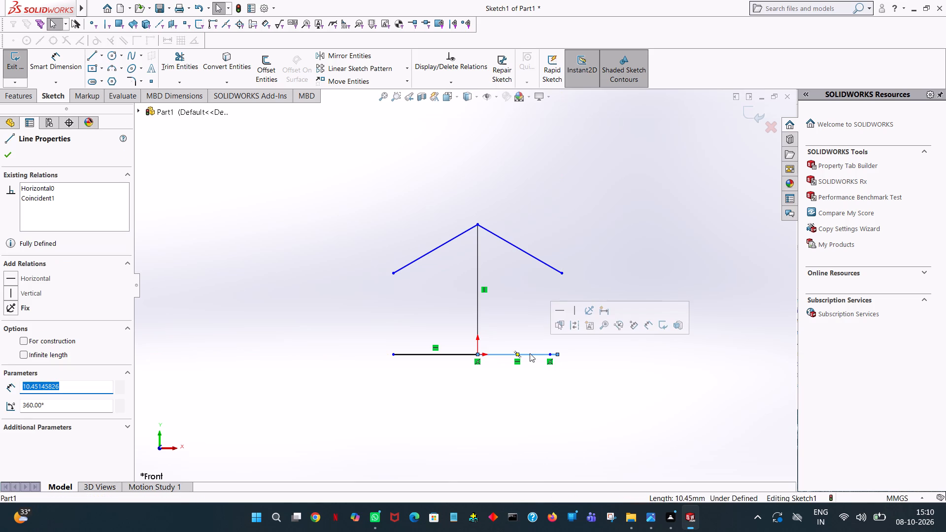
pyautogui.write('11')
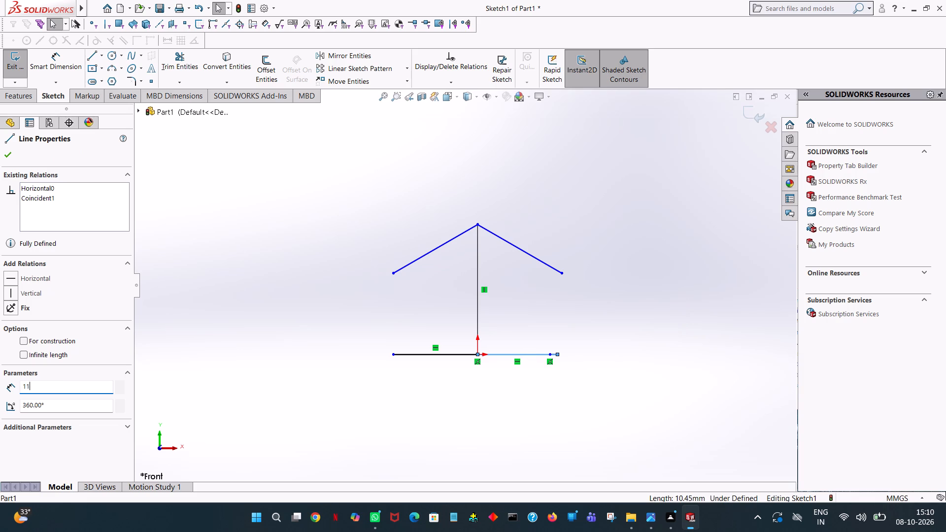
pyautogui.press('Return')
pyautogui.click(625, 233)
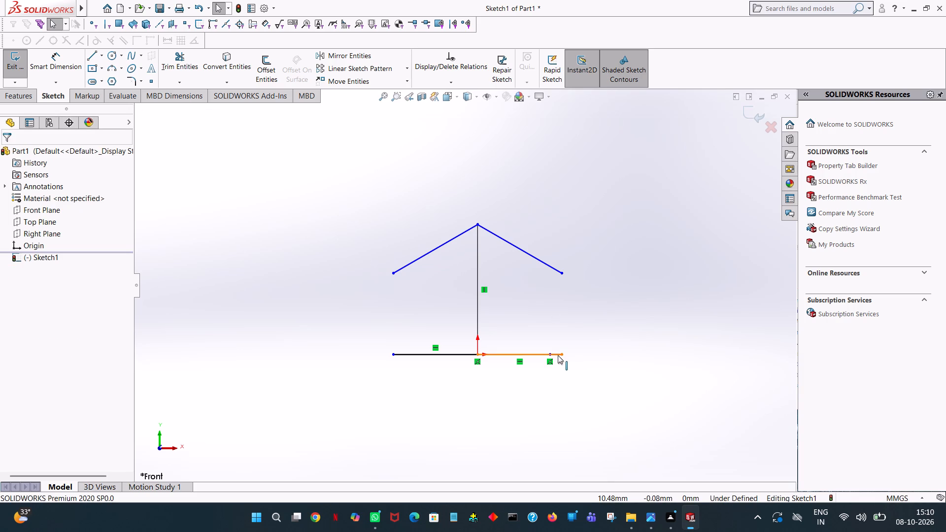
# Trim away the base line on the positive X side of the origin, including the short segment at its outer end.
pyautogui.click(182, 62)
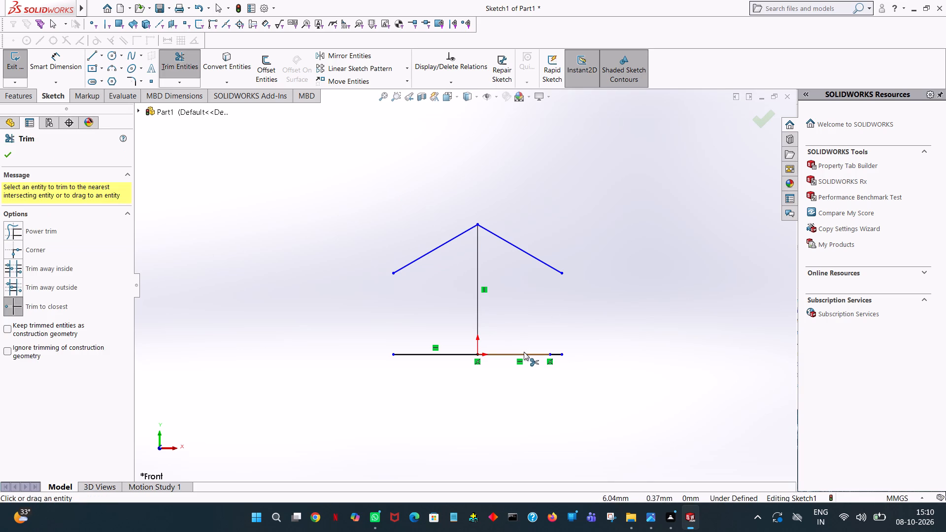
pyautogui.click(527, 354)
pyautogui.click(558, 352)
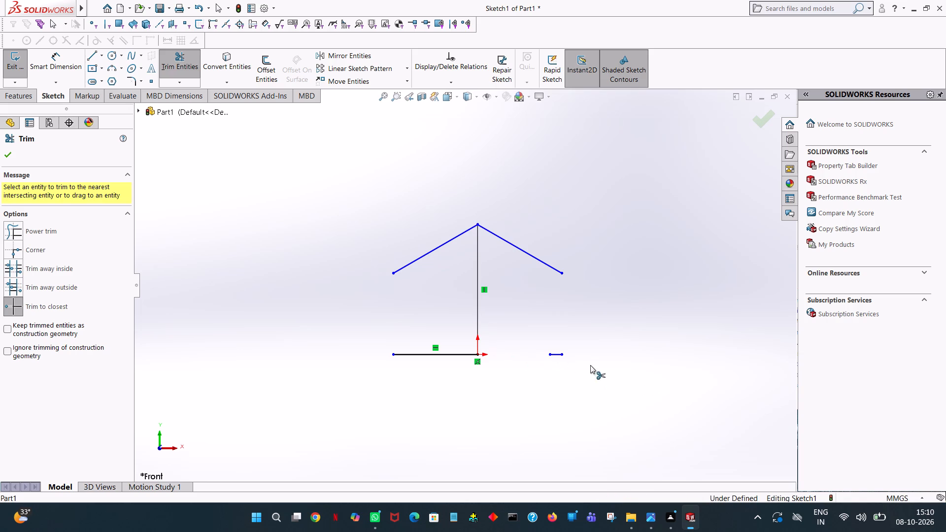
pyautogui.click(553, 354)
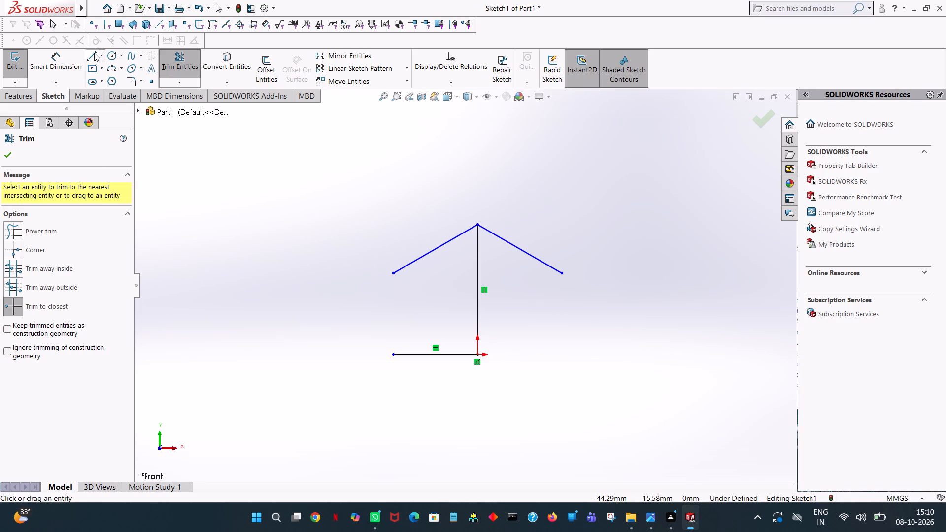
# Draw a 10 mm horizontal base line from the origin toward positive X.
pyautogui.click(94, 53)
pyautogui.click(480, 356)
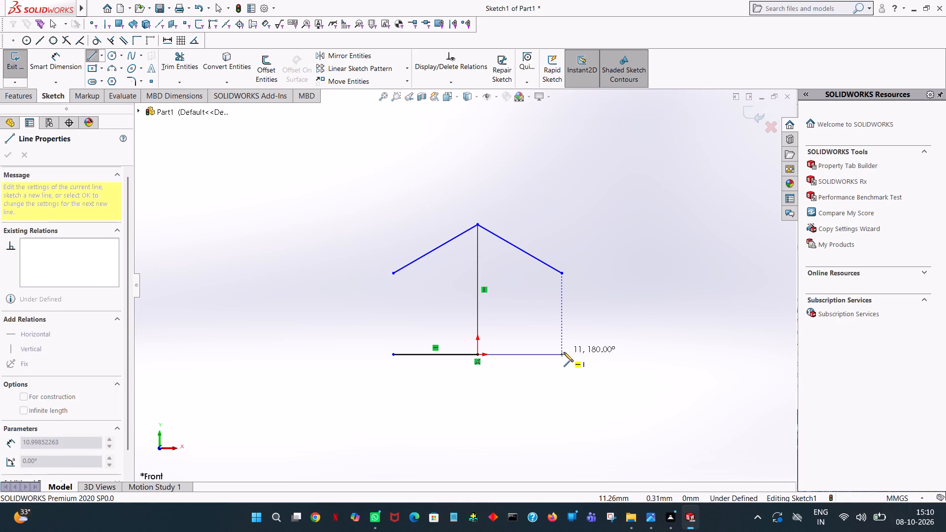
pyautogui.click(556, 356)
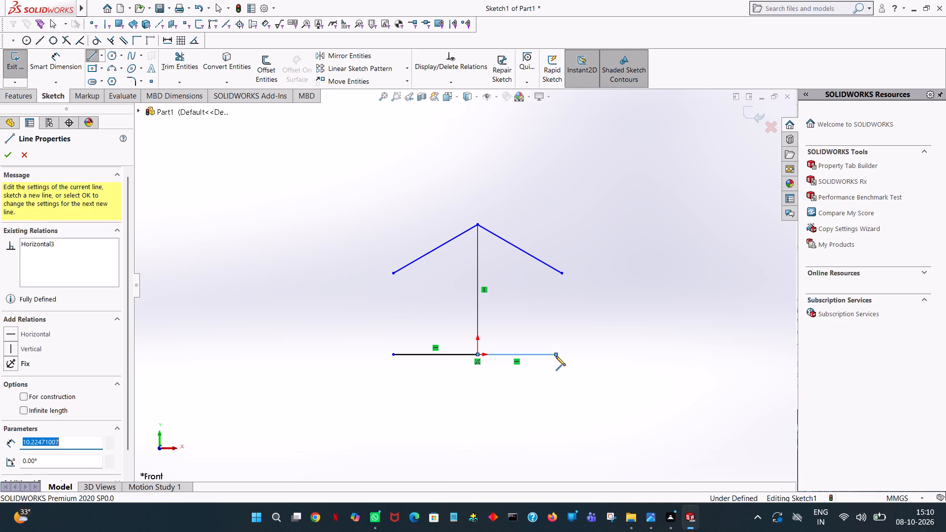
pyautogui.write('10')
pyautogui.press('Return')
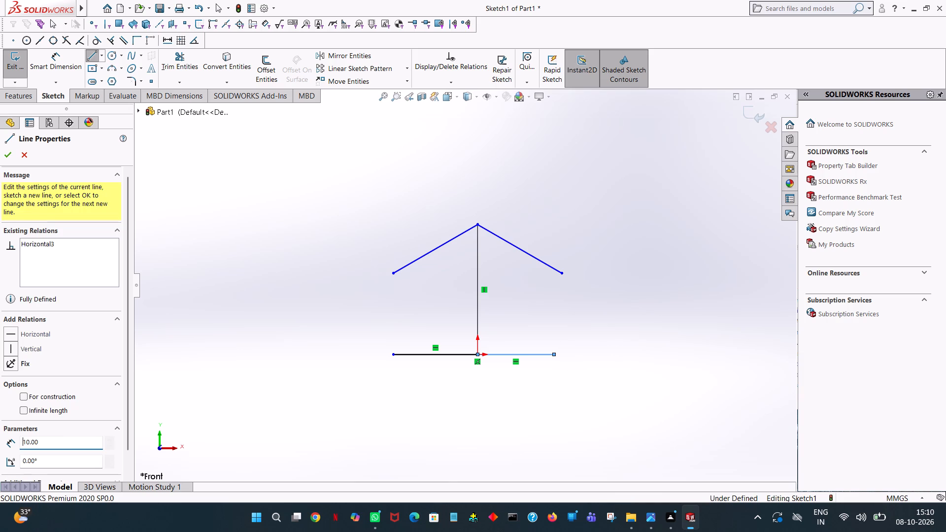
pyautogui.rightClick(556, 356)
pyautogui.click(573, 360)
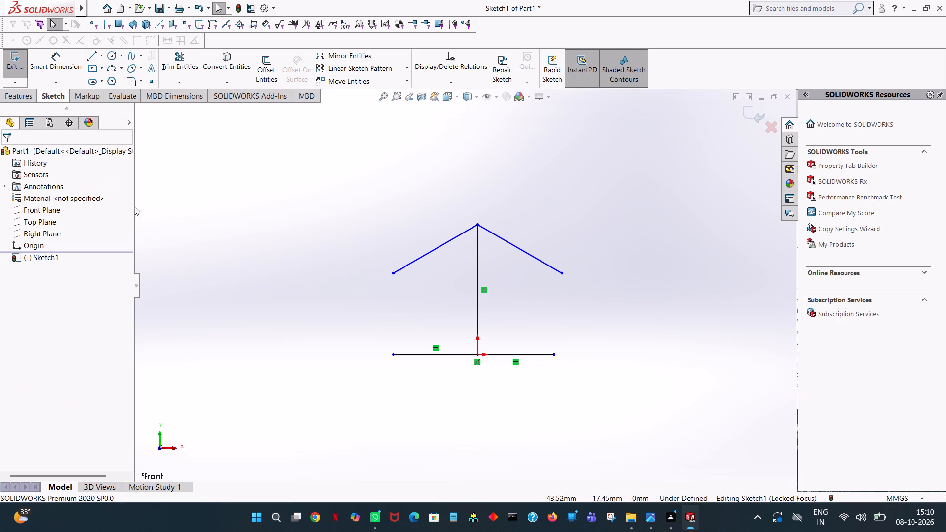
# Draw a vertical line upward from the positive X end of the base and set its length to 5 mm.
pyautogui.click(92, 55)
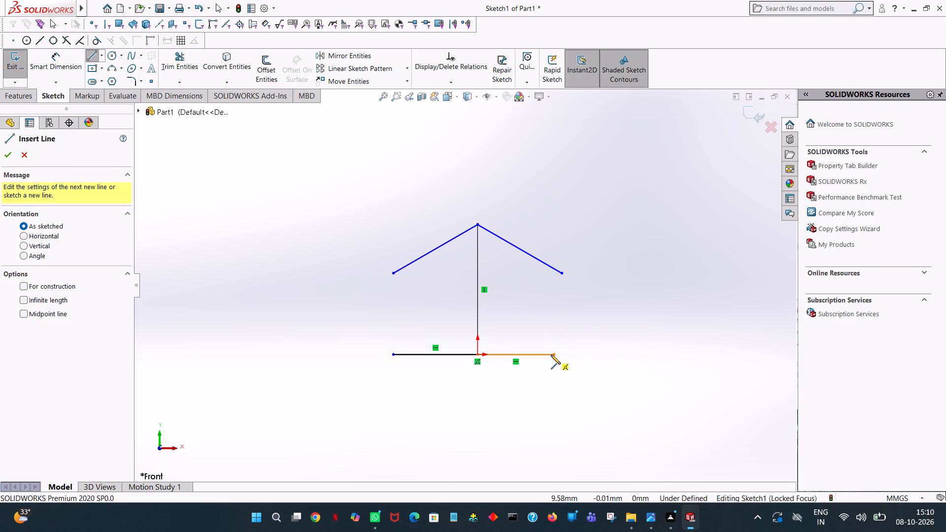
pyautogui.click(553, 354)
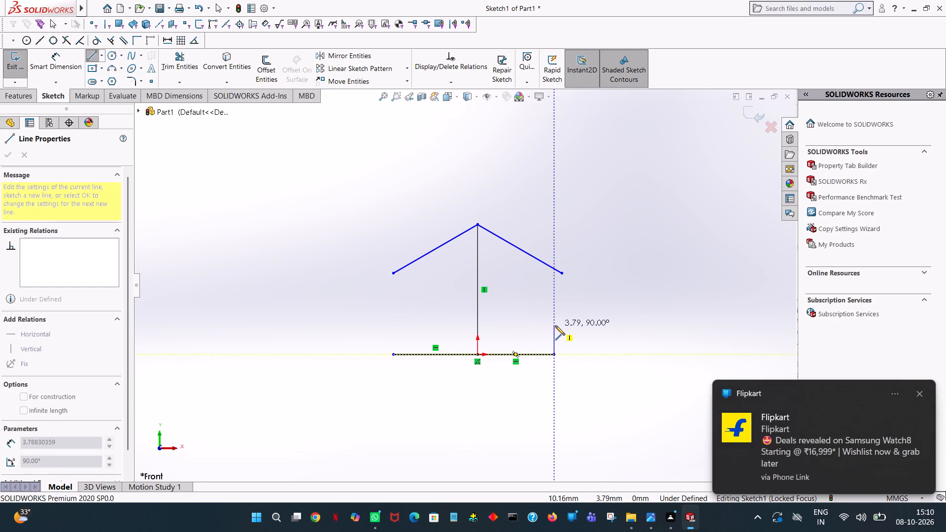
pyautogui.click(555, 326)
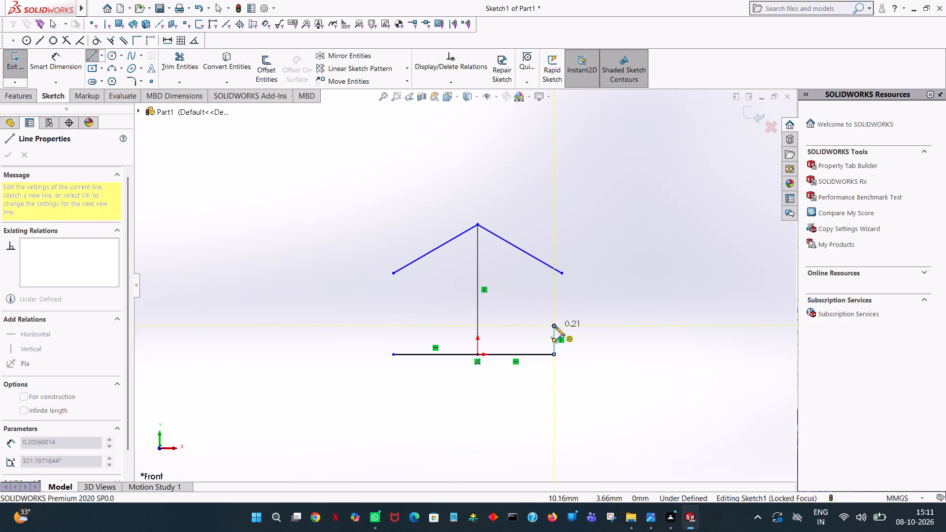
pyautogui.rightClick(555, 327)
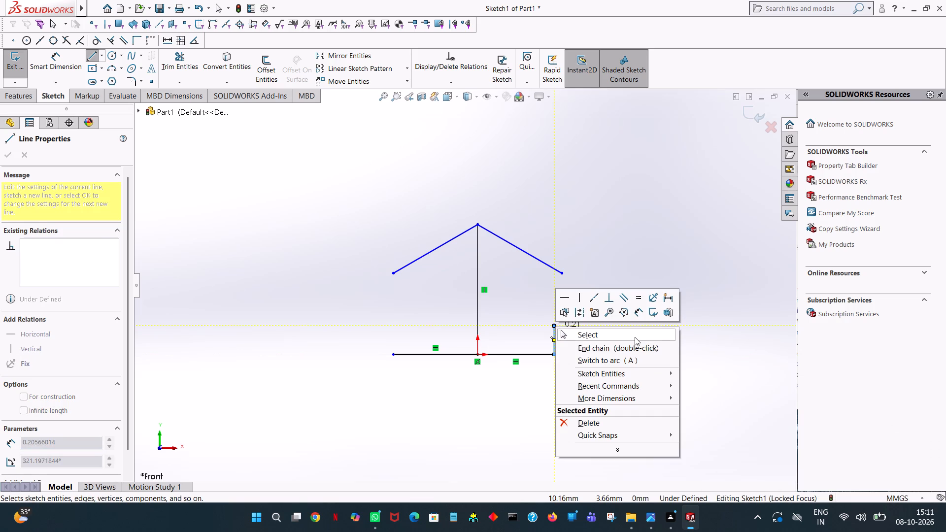
pyautogui.click(635, 336)
pyautogui.click(556, 339)
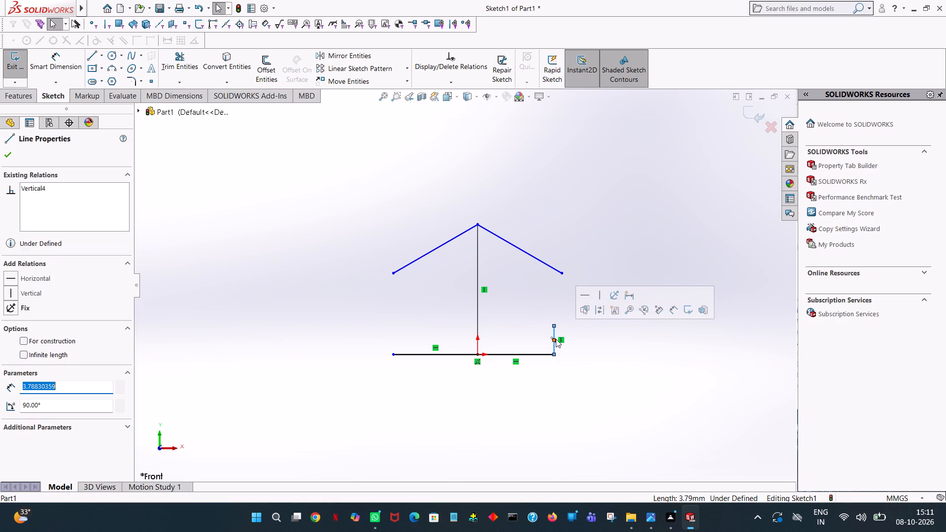
pyautogui.press('5')
pyautogui.press('Return')
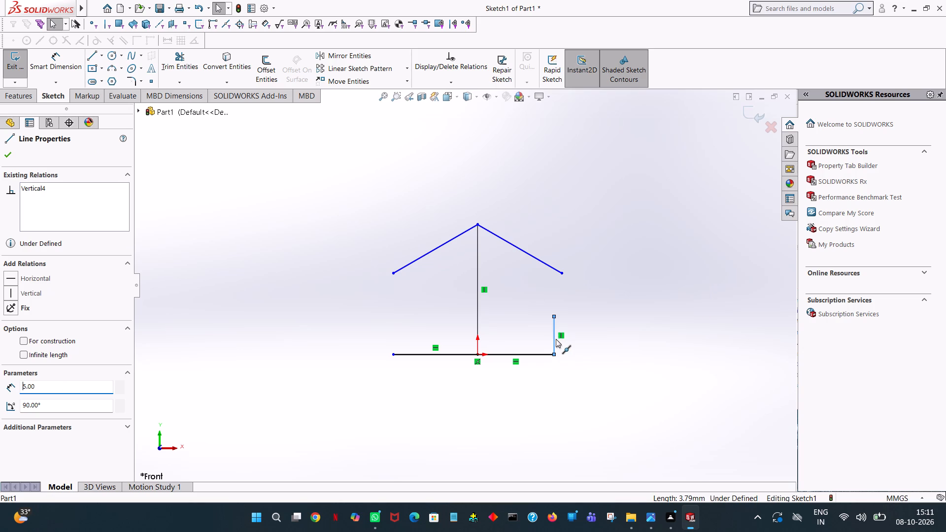
pyautogui.rightClick(556, 339)
pyautogui.click(661, 227)
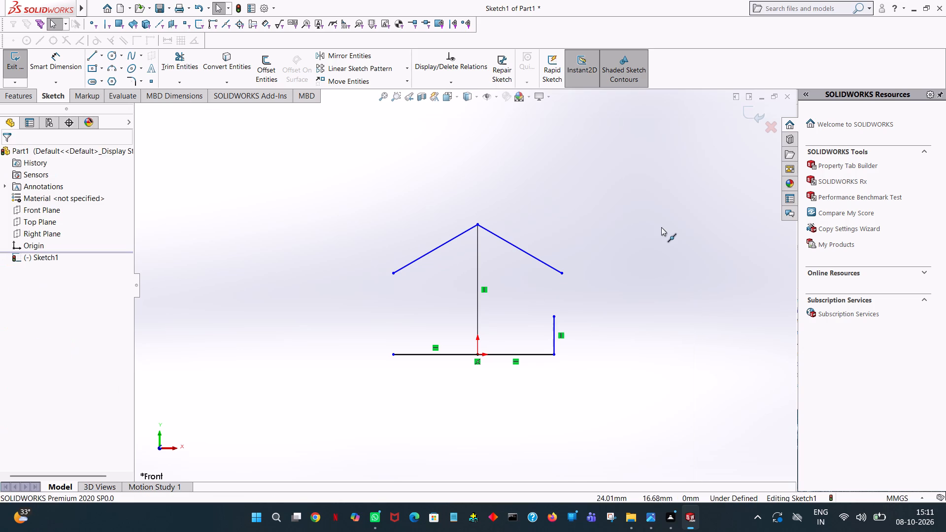
# Draw a circle of radius 2 mm centred on the upper end of the 5 mm vertical line.
pyautogui.click(114, 53)
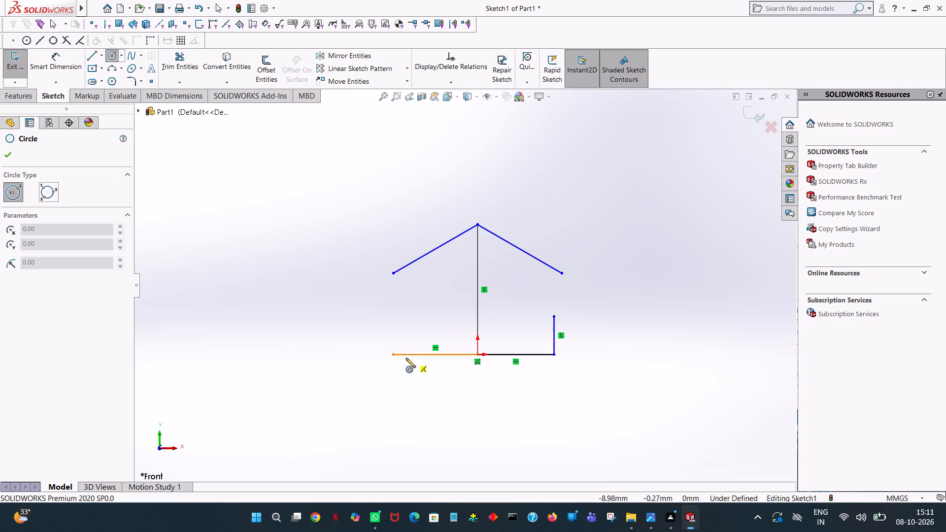
pyautogui.click(553, 315)
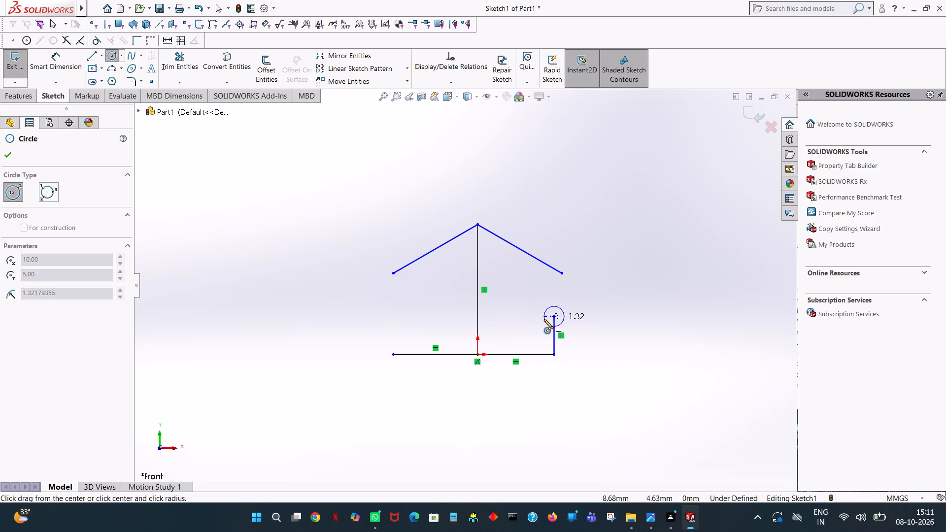
pyautogui.click(544, 319)
pyautogui.press('2')
pyautogui.press('Return')
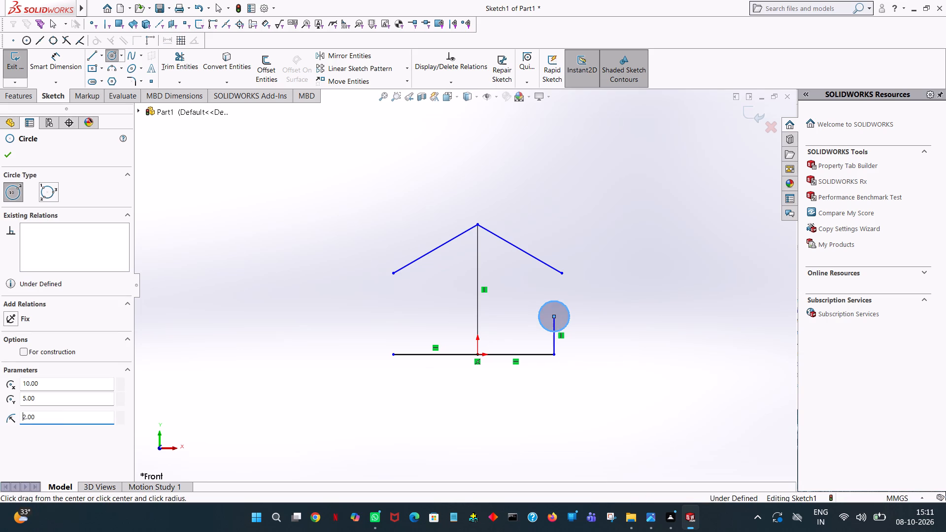
pyautogui.click(14, 154)
# Draw a line about 5.4 mm long from the lower end of the positive X sloping line, tangent to the circle.
pyautogui.click(91, 53)
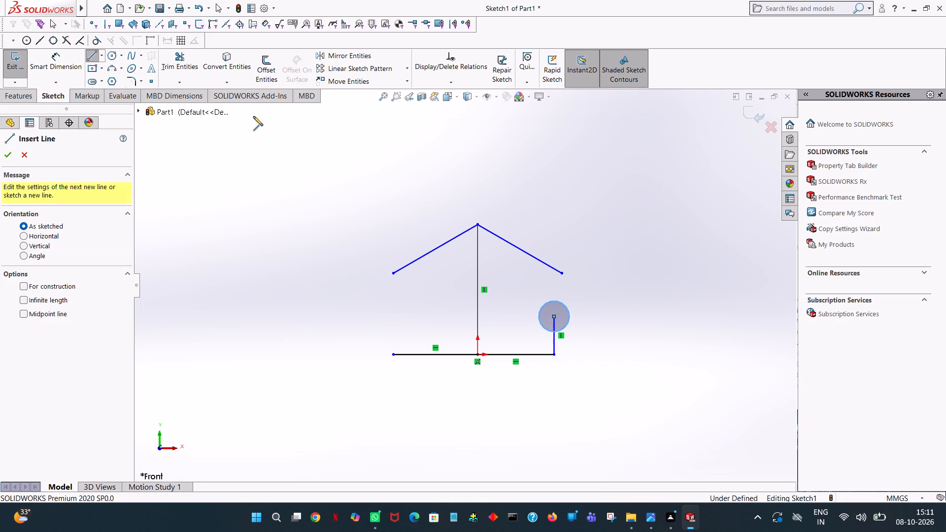
pyautogui.click(565, 272)
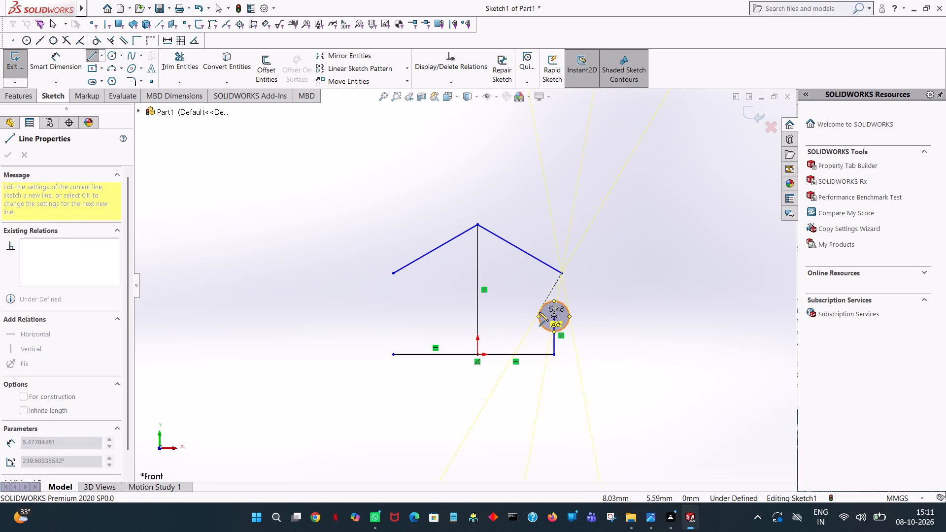
pyautogui.click(539, 309)
pyautogui.rightClick(539, 309)
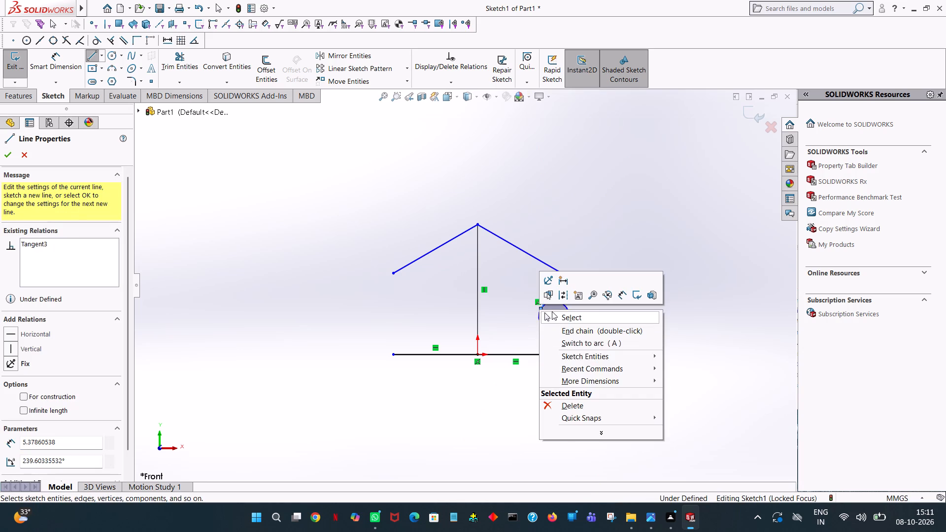
pyautogui.click(554, 311)
pyautogui.click(169, 56)
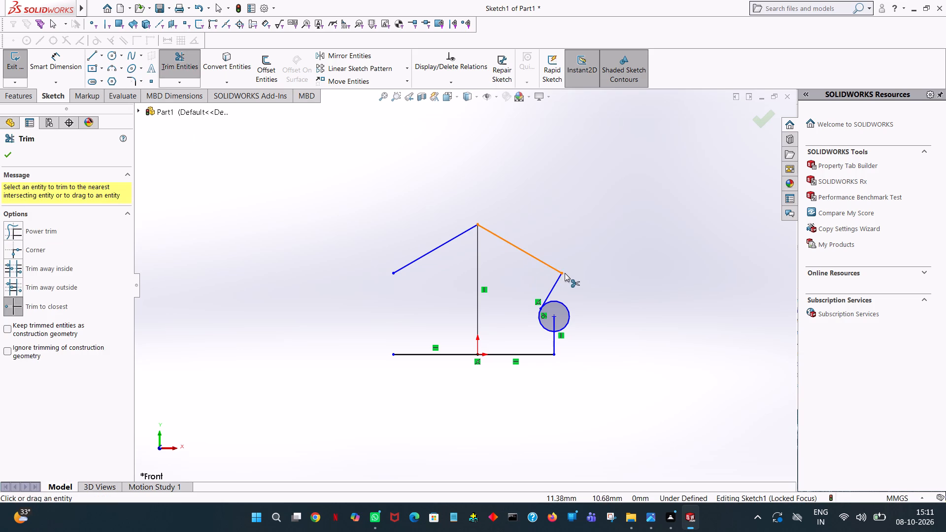
# Extend the base with a 1 mm horizontal line from its positive X end, outward at 0°.
pyautogui.click(92, 57)
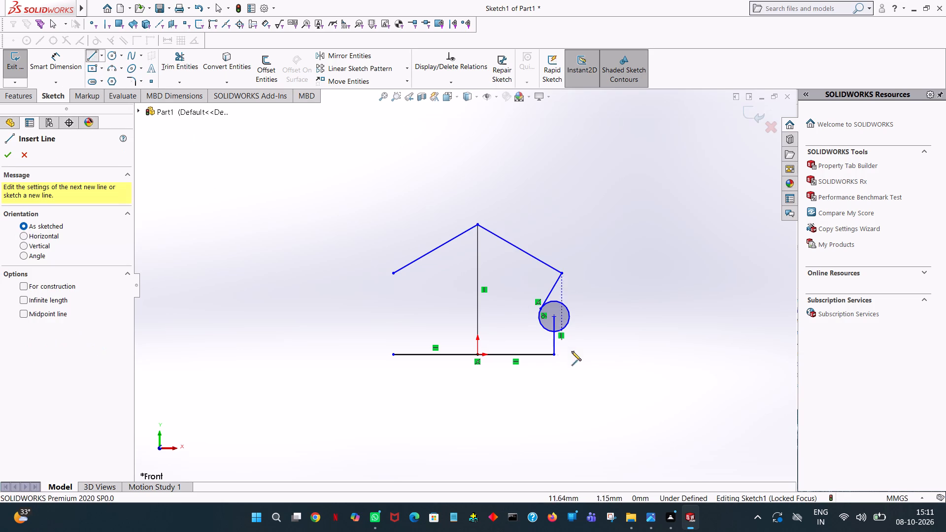
pyautogui.click(555, 356)
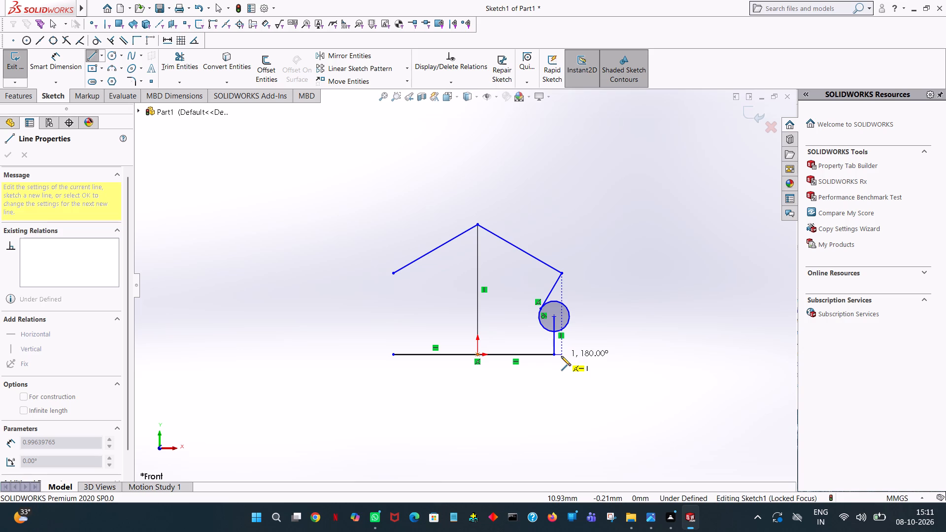
pyautogui.click(561, 356)
pyautogui.press('1')
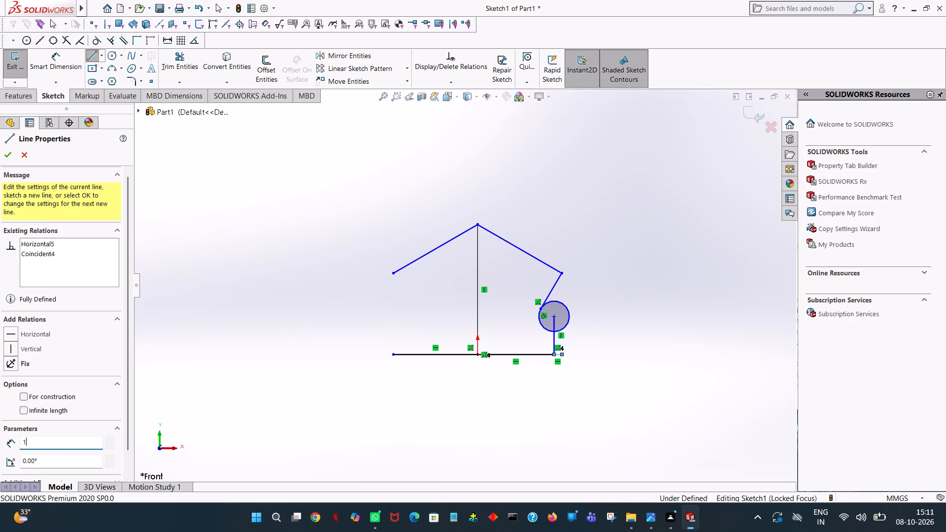
pyautogui.press('Return')
# Draw a vertical line about 3.3 mm long from the base's new outer end up to the circle.
pyautogui.click(561, 330)
pyautogui.rightClick(561, 330)
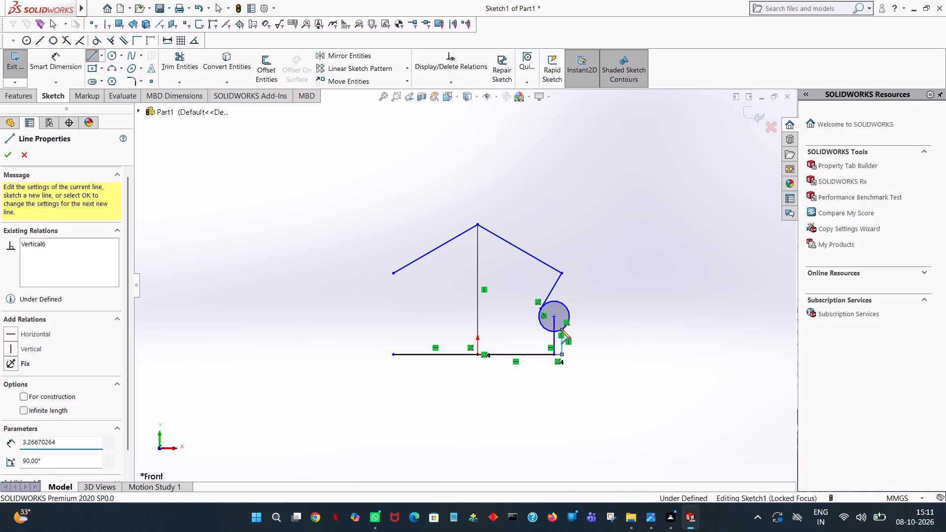
pyautogui.click(576, 337)
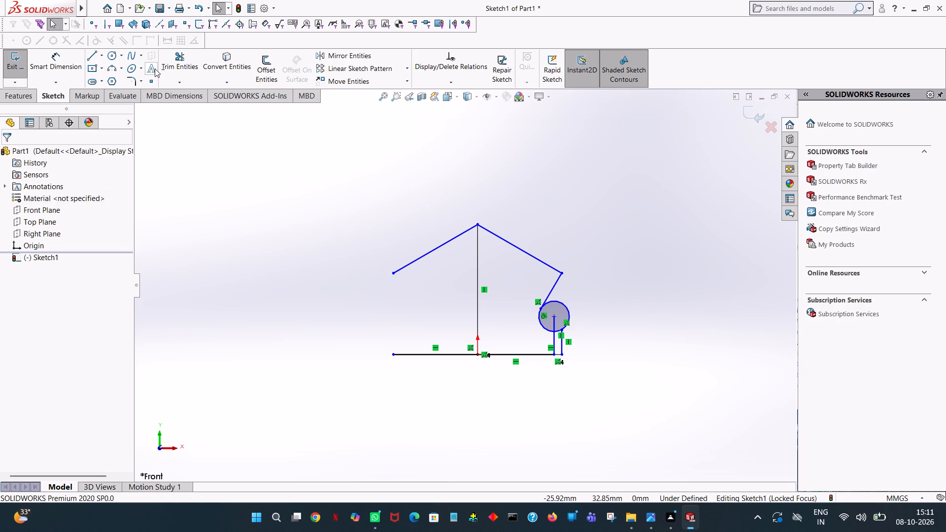
# Trim the circle to its inner arc between the tangent line and the outer vertical line, and remove the 5 mm vertical line.
pyautogui.click(187, 56)
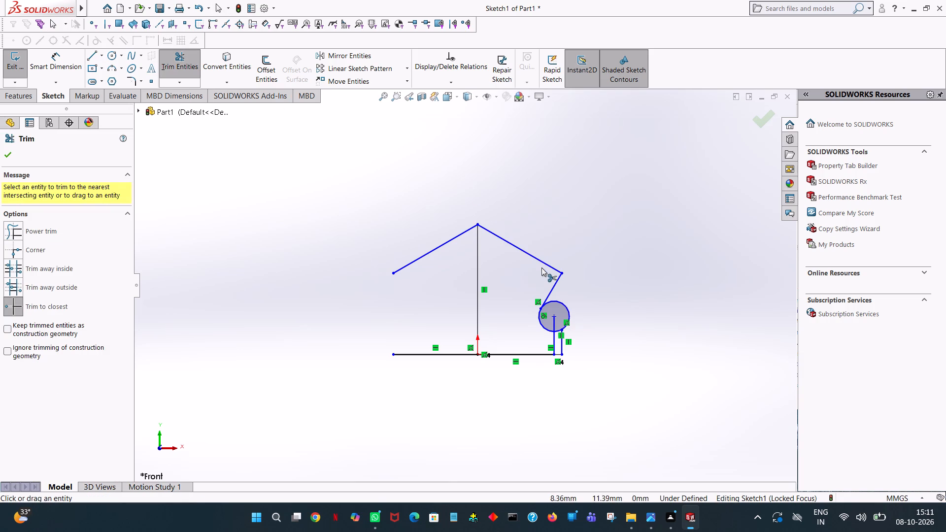
pyautogui.click(566, 303)
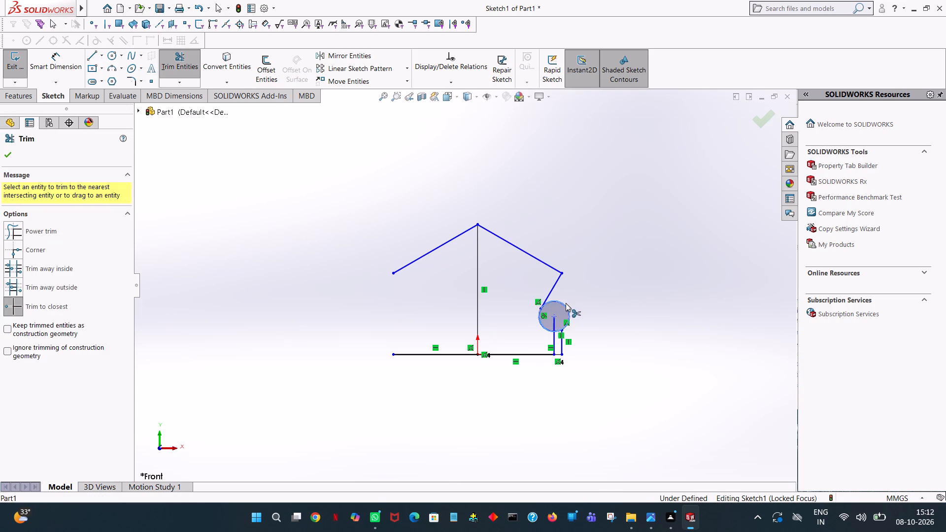
pyautogui.click(554, 326)
pyautogui.click(554, 341)
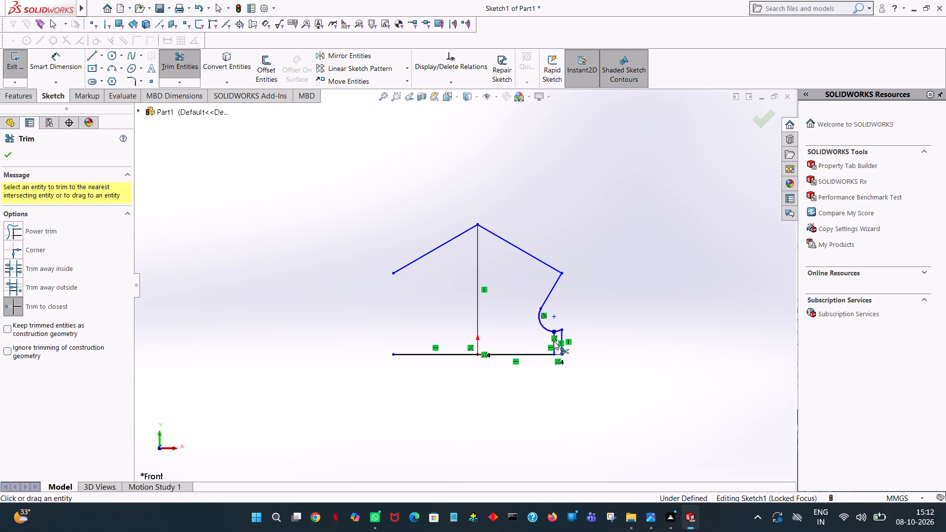
pyautogui.click(554, 350)
pyautogui.click(554, 339)
pyautogui.click(554, 345)
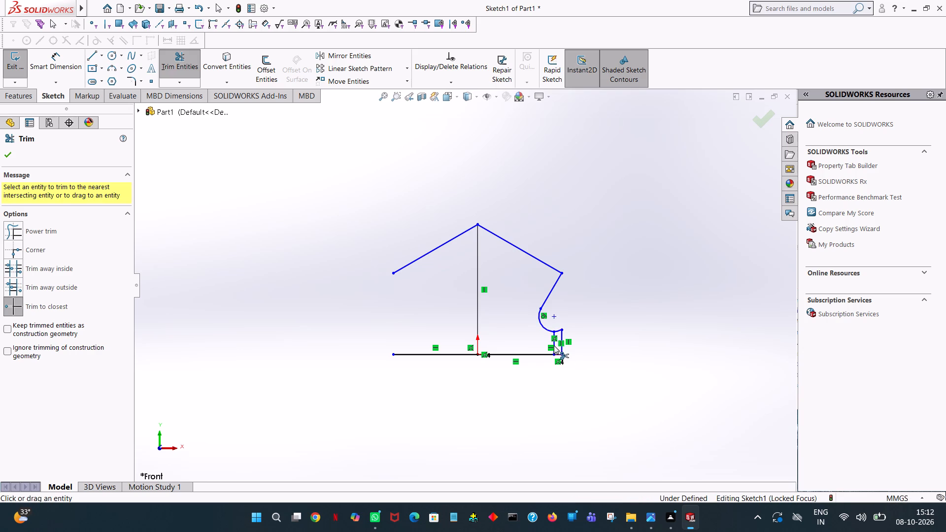
pyautogui.click(555, 340)
pyautogui.keyDown('ctrl'); pyautogui.scroll(-6, 555, 336); pyautogui.keyUp('ctrl')
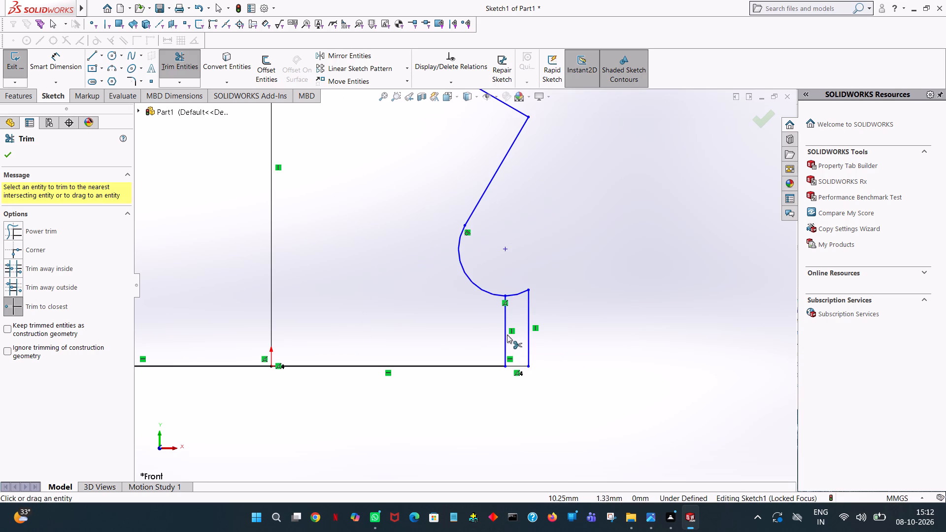
pyautogui.click(506, 334)
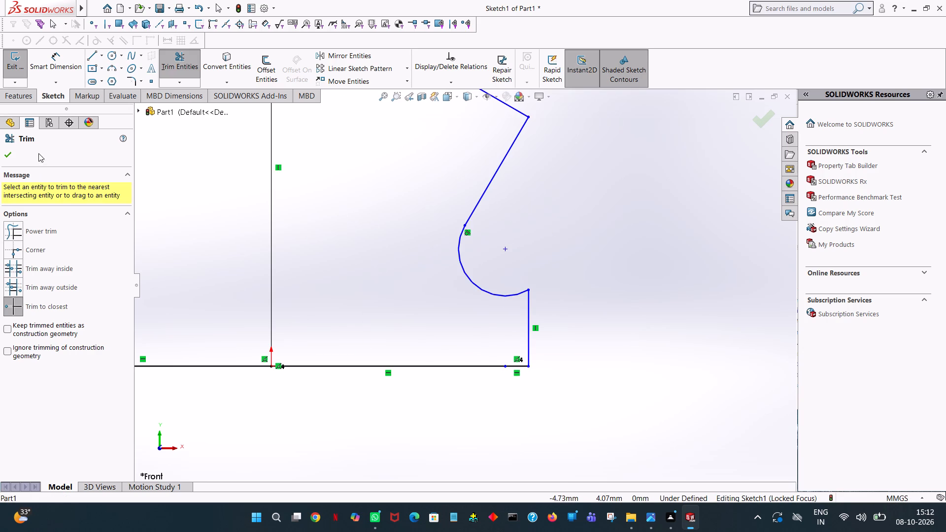
pyautogui.click(7, 165)
pyautogui.click(7, 158)
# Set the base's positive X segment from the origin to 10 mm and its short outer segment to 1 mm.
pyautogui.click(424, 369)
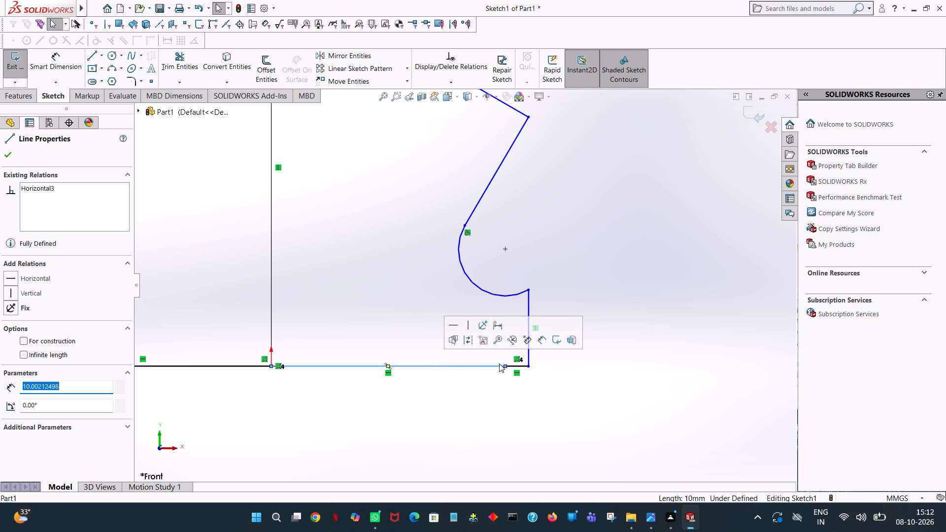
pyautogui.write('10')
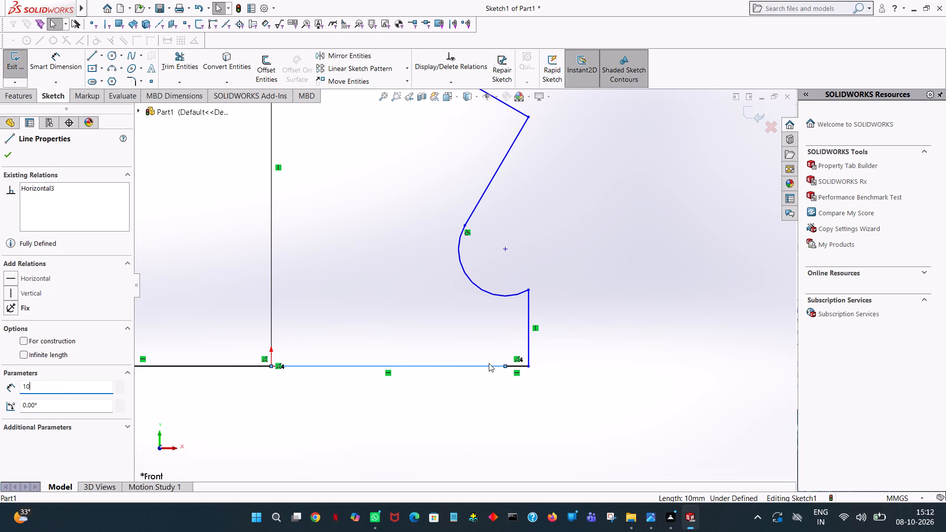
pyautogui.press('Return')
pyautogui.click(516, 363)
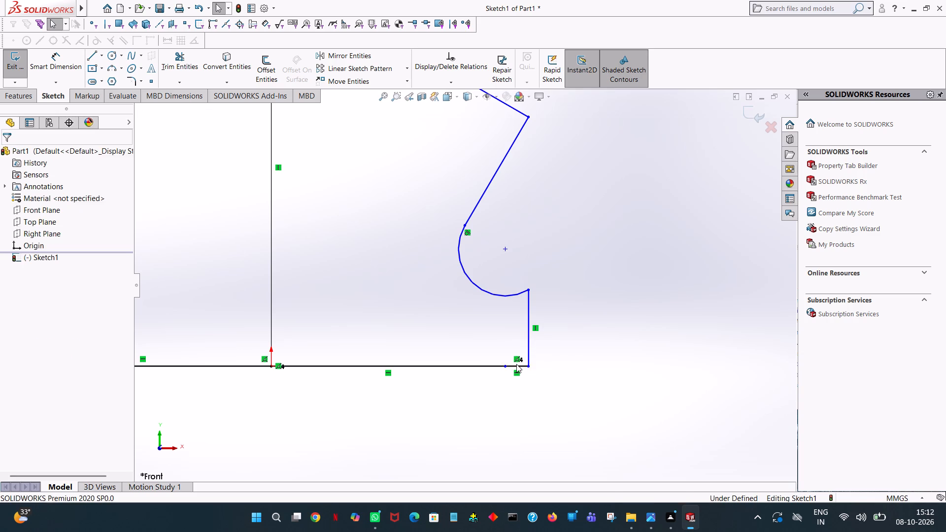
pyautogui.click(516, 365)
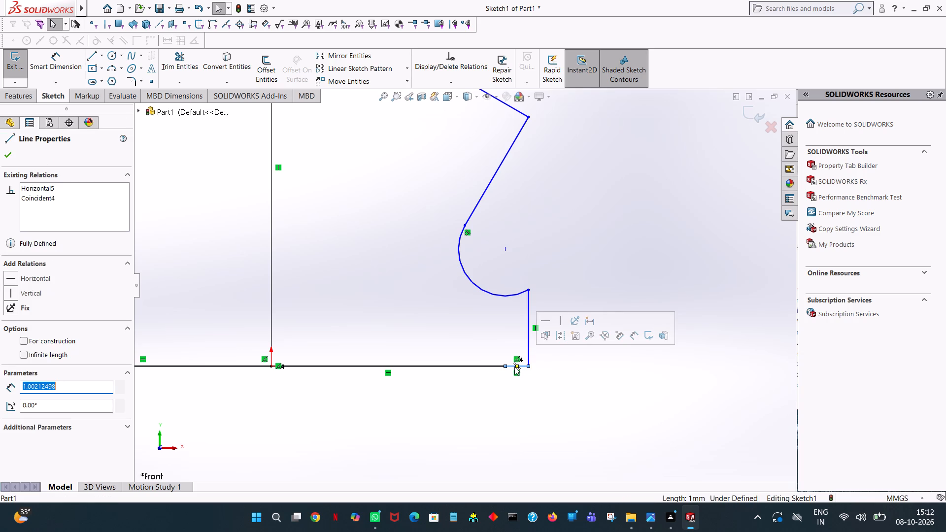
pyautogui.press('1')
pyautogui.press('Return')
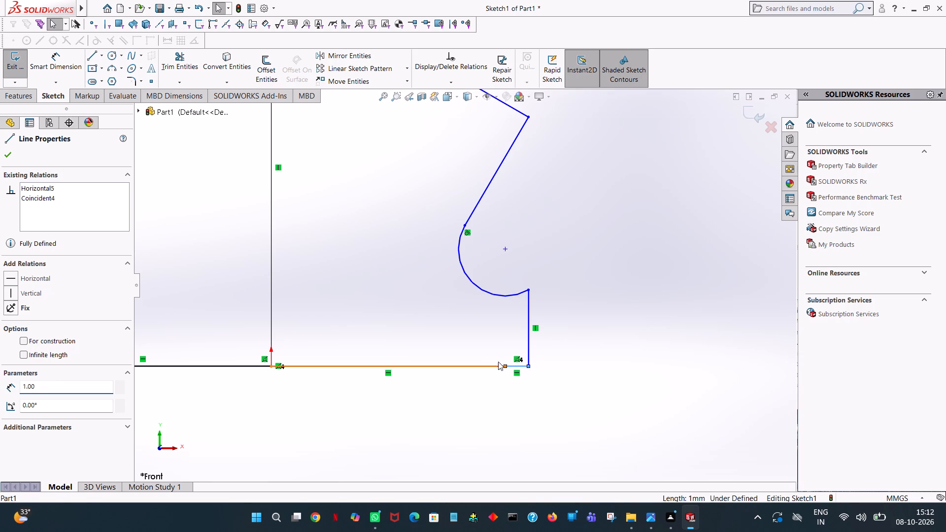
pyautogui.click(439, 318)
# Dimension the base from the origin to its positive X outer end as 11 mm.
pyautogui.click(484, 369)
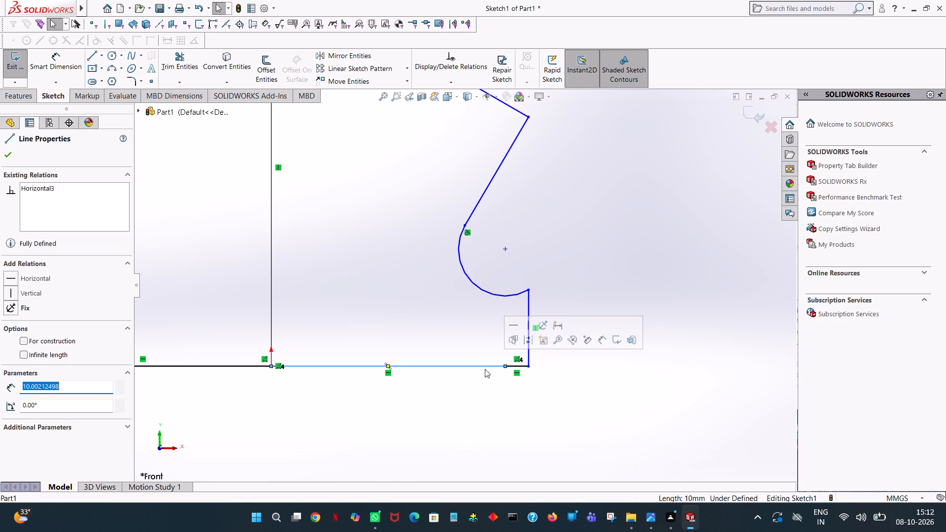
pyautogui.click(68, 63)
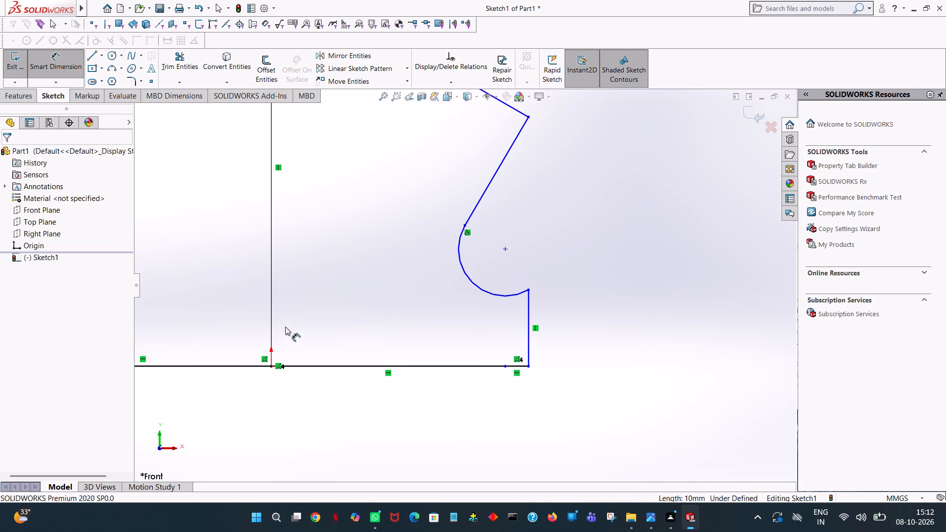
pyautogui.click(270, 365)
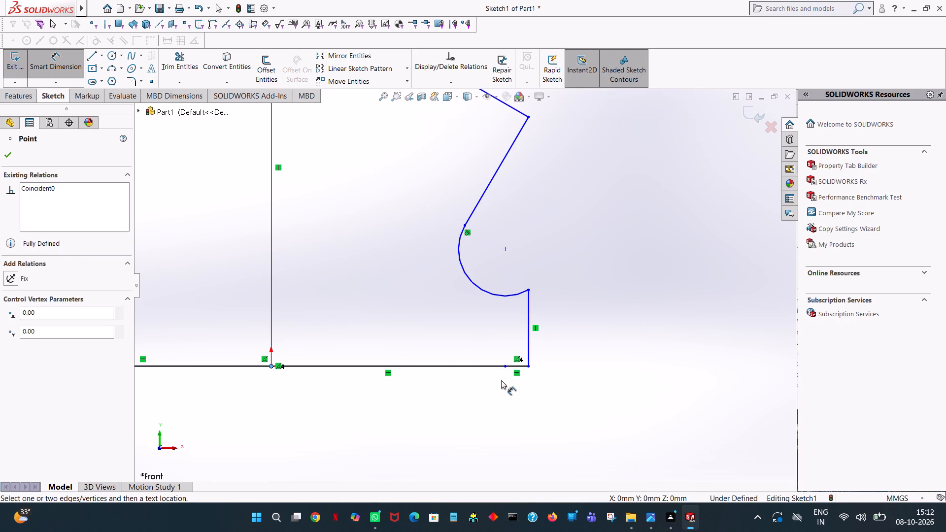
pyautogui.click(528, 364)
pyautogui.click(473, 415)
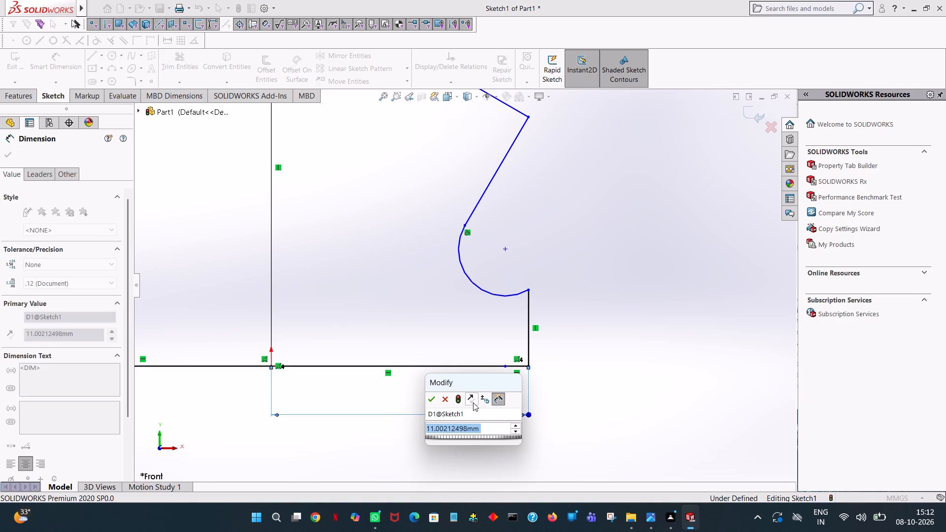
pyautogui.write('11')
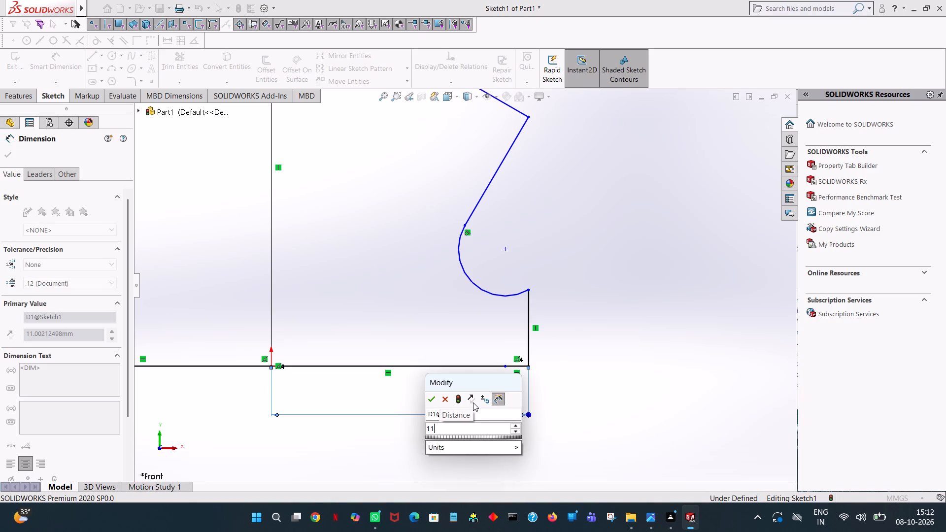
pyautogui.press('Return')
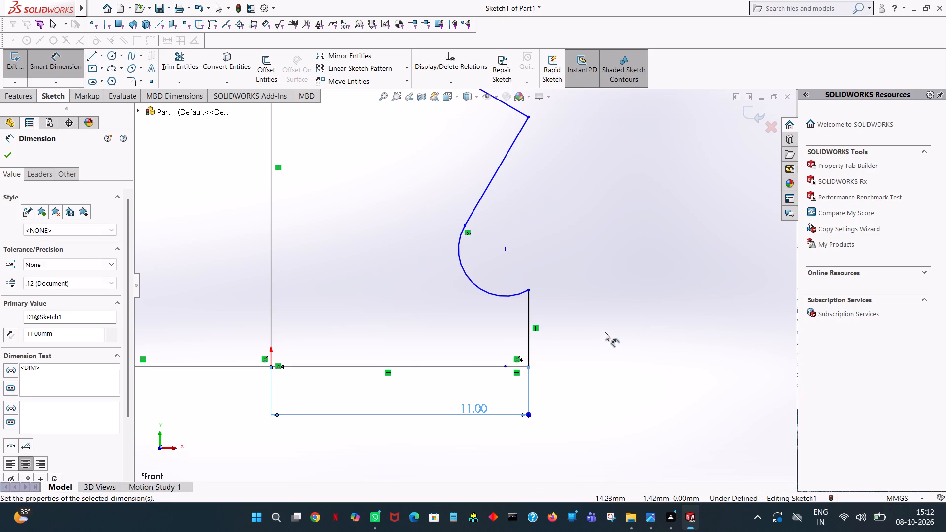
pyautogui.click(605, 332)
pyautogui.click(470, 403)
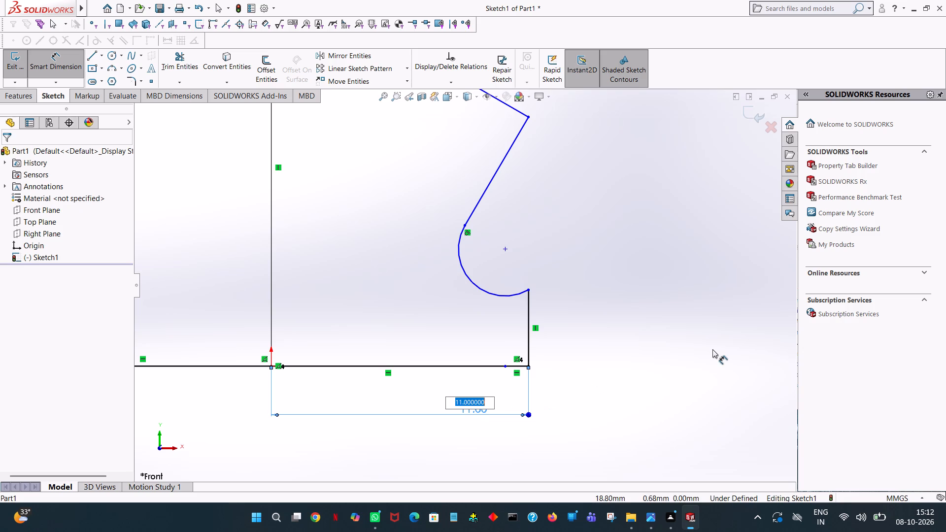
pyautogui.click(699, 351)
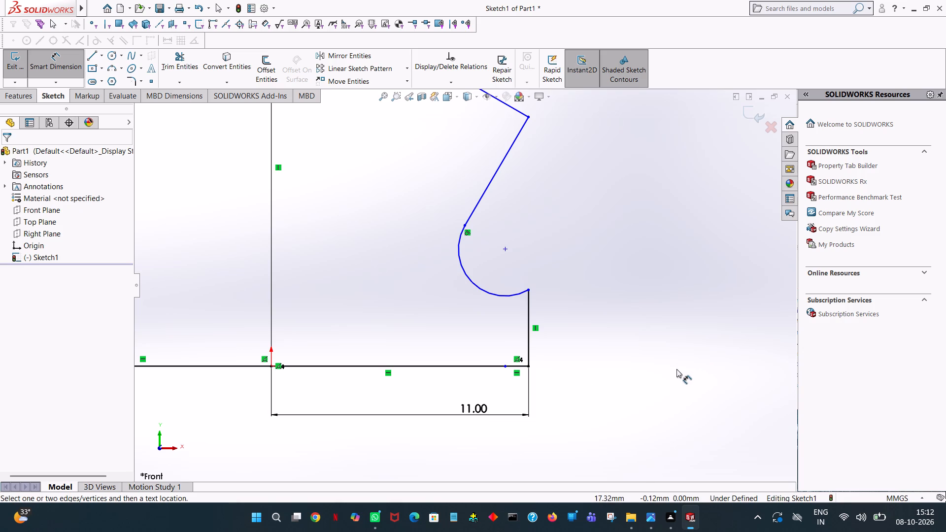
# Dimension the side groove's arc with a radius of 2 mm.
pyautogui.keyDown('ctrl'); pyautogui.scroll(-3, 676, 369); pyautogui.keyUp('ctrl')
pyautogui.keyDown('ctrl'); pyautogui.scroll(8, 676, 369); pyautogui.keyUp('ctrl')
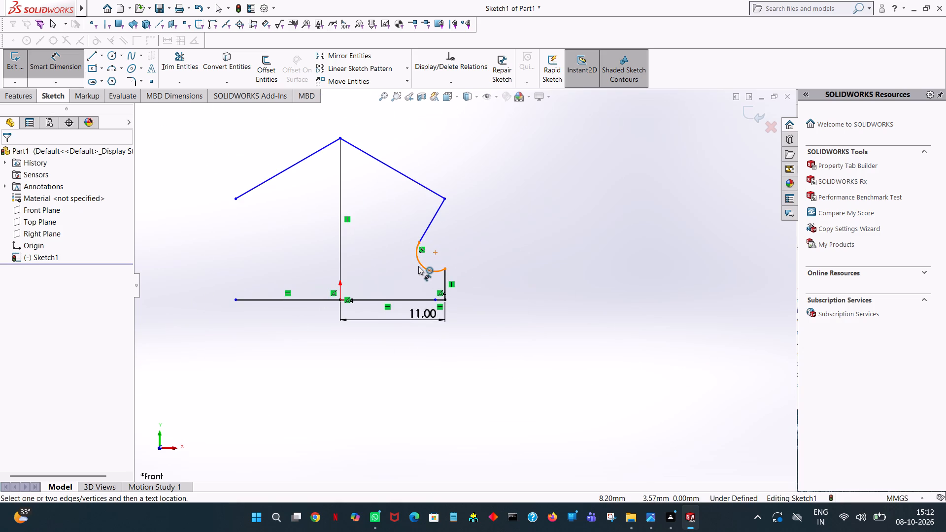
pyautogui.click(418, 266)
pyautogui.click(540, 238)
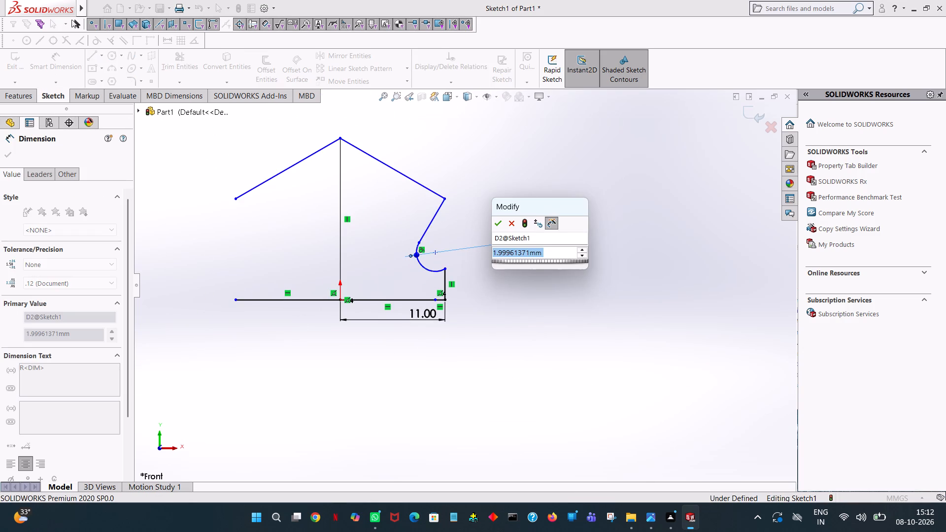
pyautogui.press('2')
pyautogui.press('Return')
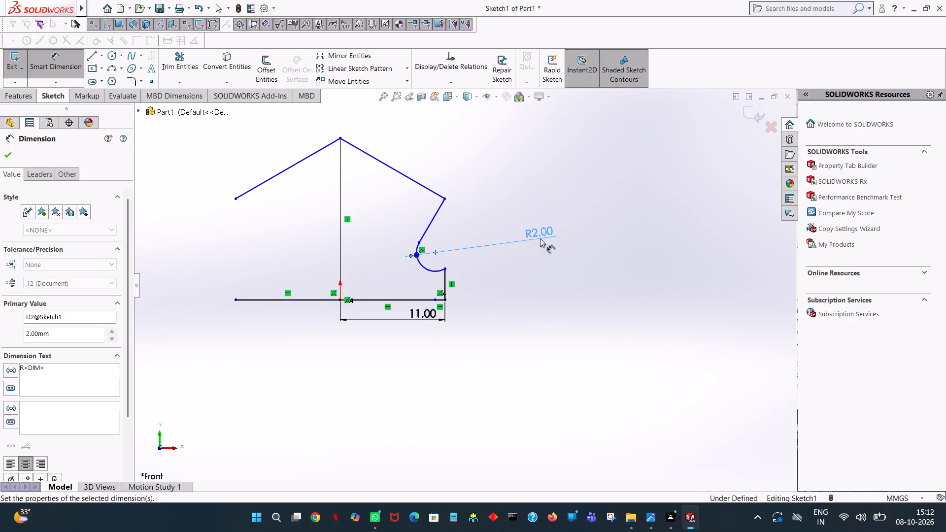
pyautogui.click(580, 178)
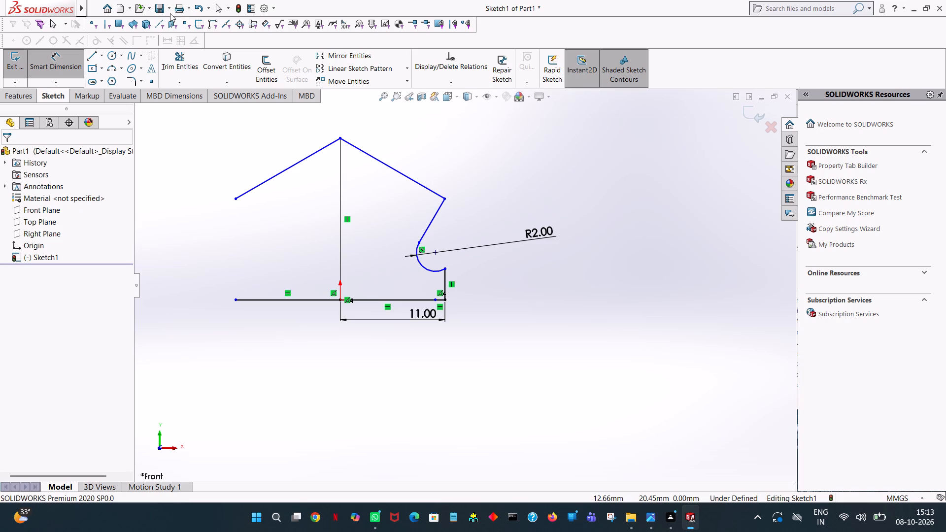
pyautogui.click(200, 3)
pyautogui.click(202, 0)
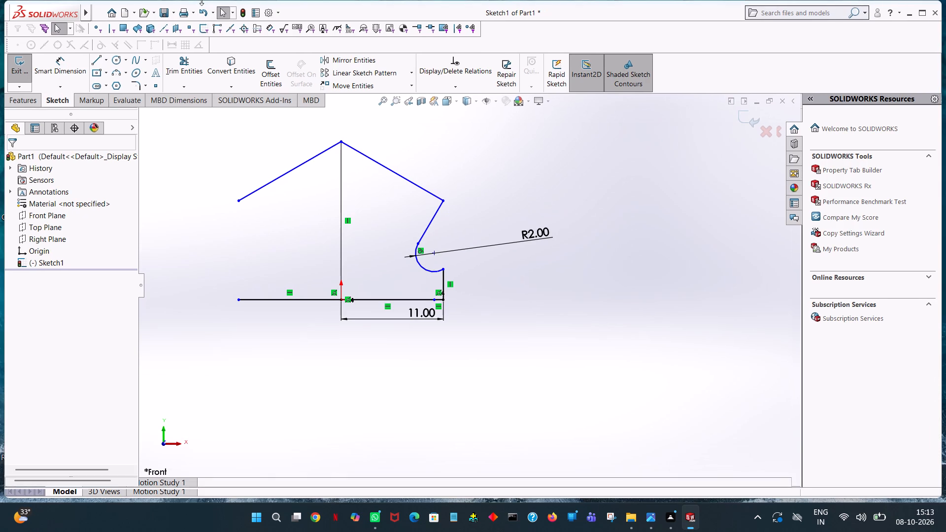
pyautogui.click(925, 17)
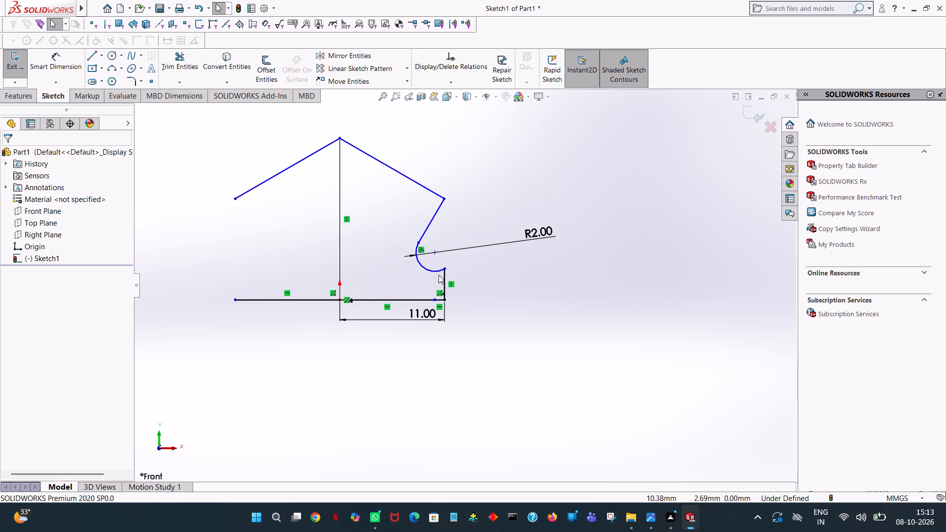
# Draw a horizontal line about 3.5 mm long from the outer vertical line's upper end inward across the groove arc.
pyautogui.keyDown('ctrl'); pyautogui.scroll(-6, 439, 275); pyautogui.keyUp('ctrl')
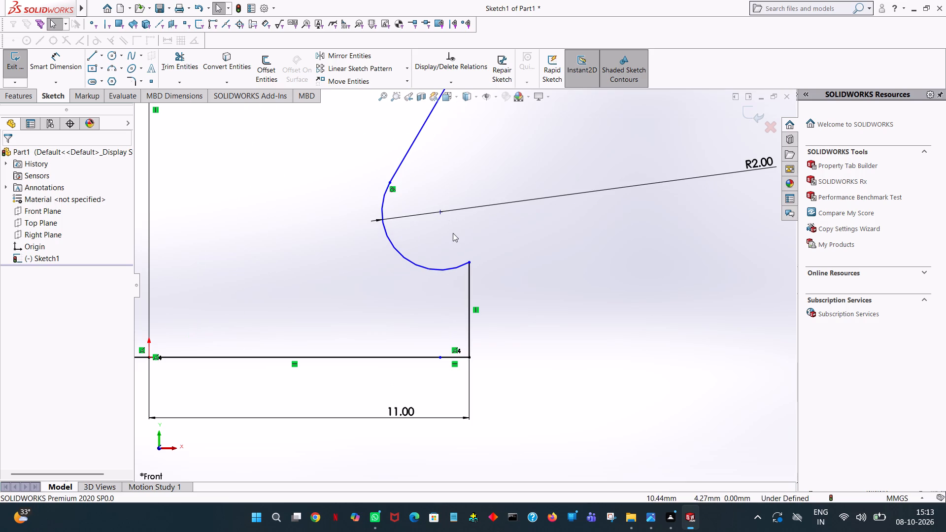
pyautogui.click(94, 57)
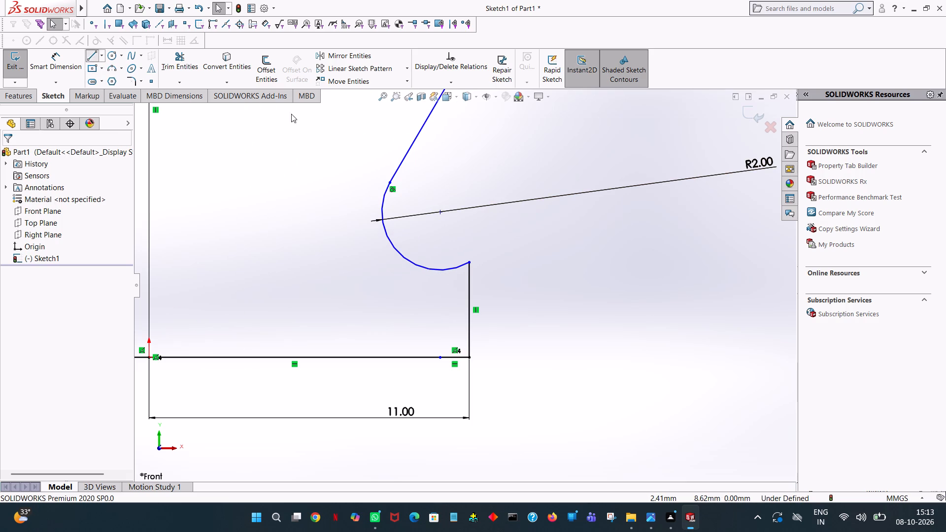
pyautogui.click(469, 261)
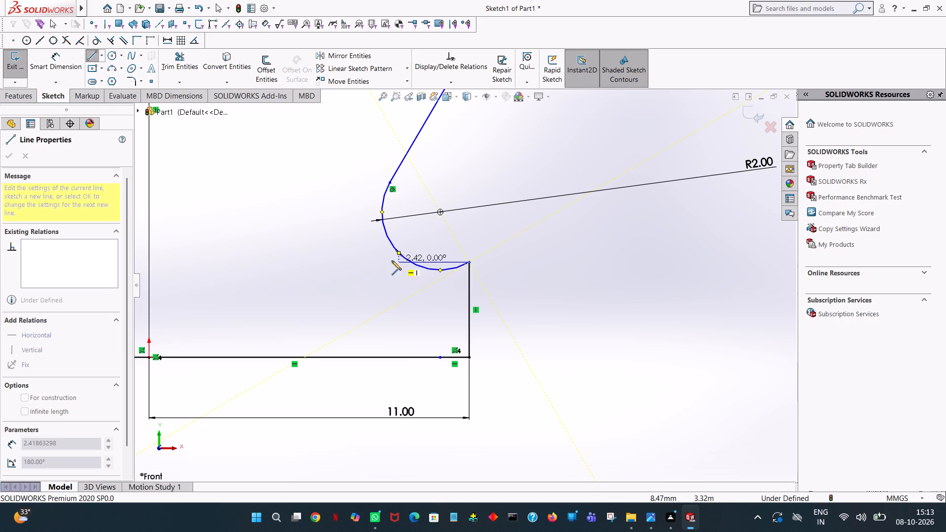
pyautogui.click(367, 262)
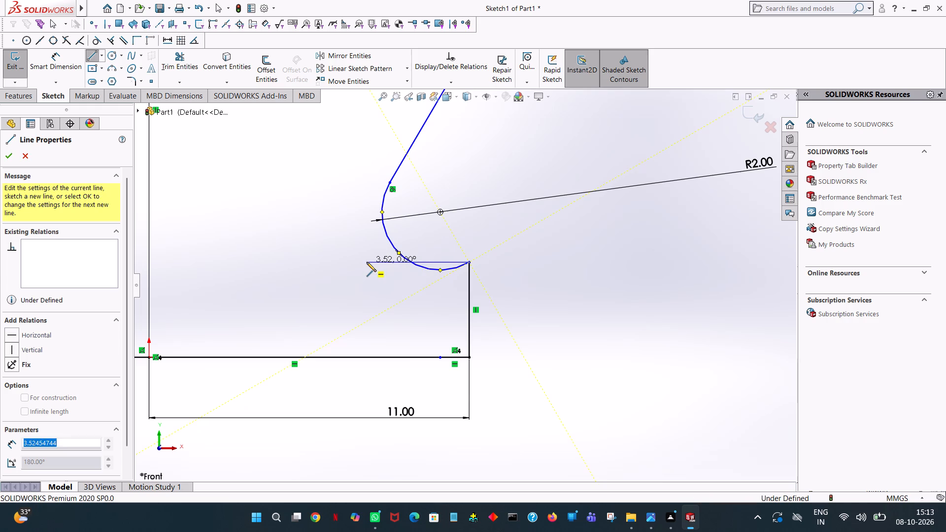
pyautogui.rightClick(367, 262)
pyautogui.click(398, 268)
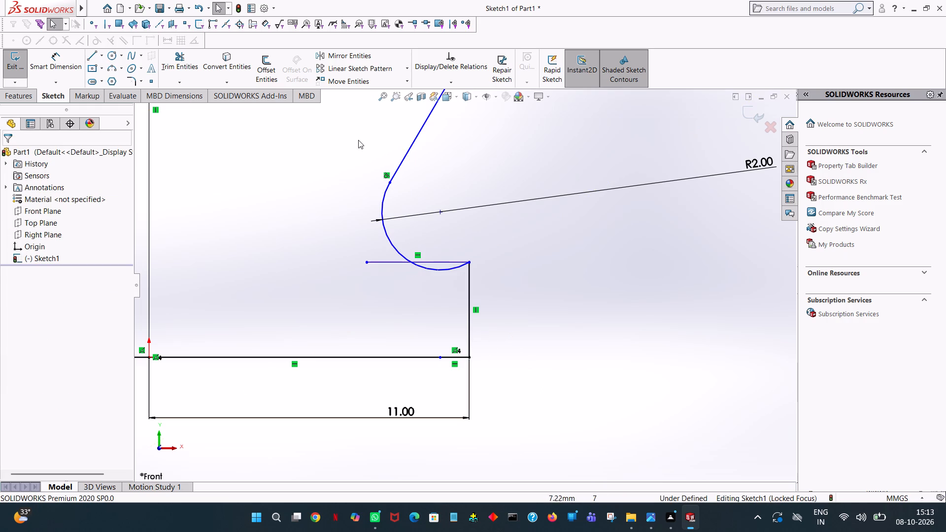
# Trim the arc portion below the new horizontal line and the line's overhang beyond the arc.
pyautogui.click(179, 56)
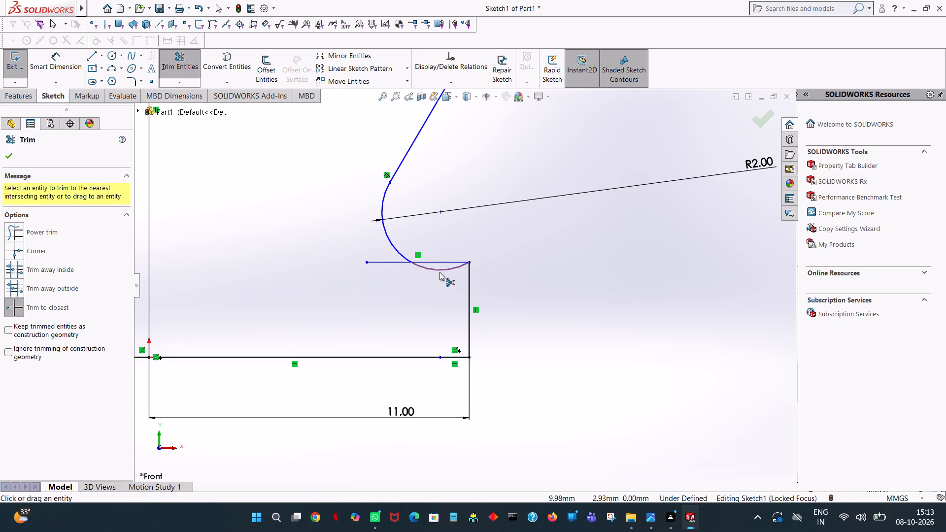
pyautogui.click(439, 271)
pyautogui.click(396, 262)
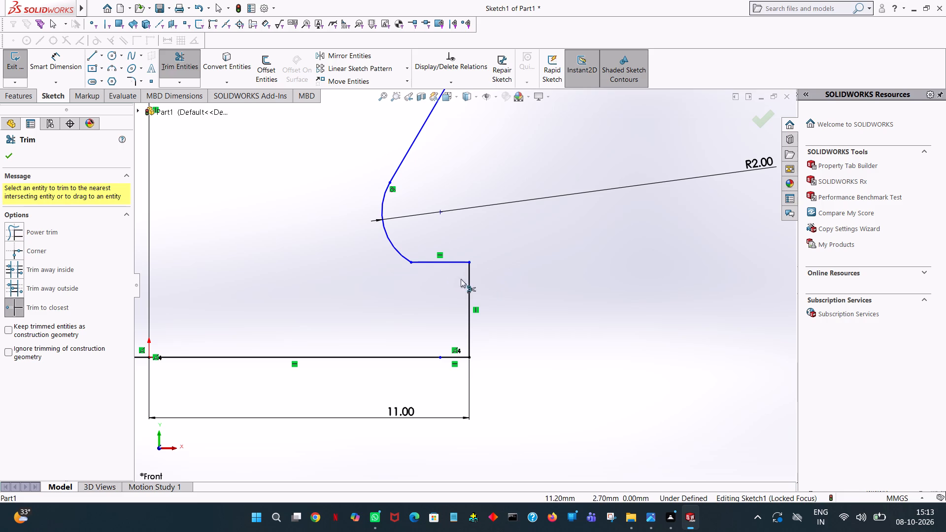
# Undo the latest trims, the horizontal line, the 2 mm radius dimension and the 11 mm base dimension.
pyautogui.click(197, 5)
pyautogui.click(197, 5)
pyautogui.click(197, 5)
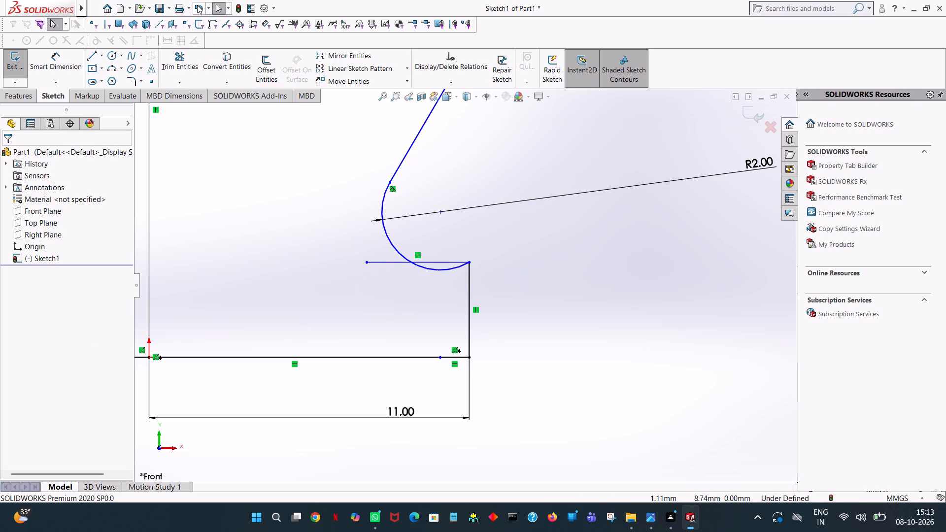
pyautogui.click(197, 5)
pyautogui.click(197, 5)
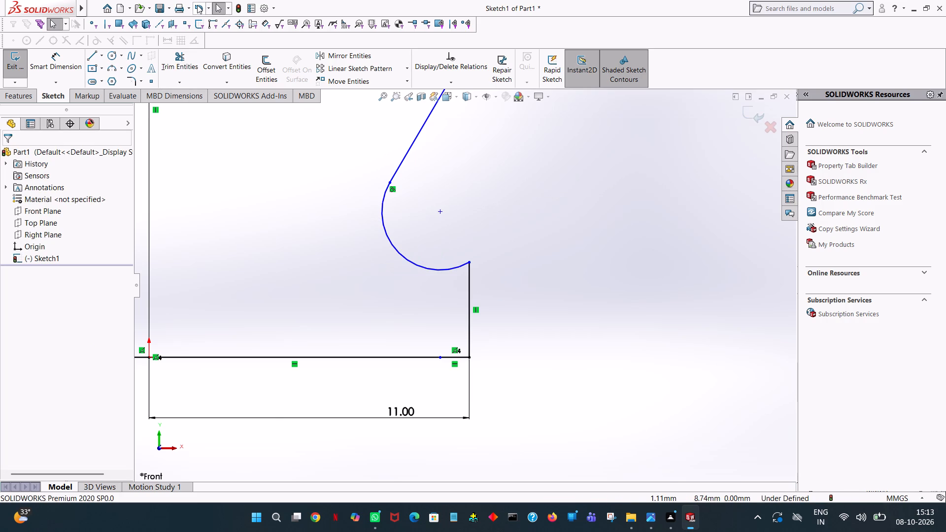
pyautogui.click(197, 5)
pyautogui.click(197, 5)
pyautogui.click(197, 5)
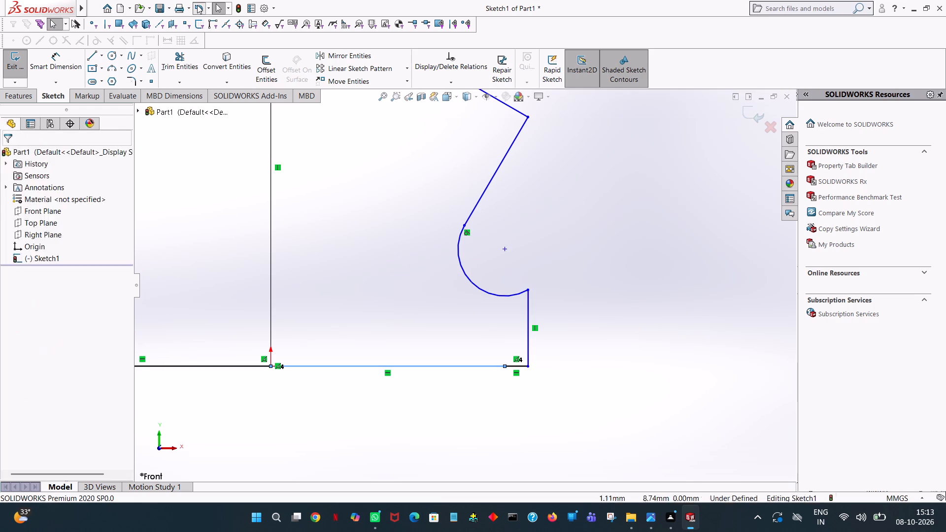
# Undo the groove's remaining trims, the slanted line, the short outer base and vertical lines, and the 2 mm radius circle.
pyautogui.click(197, 5)
pyautogui.click(197, 5)
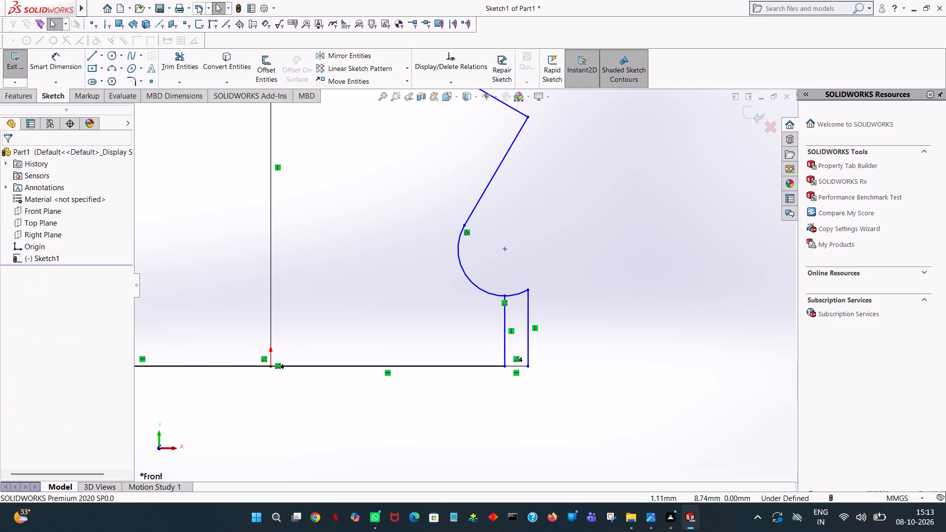
pyautogui.click(197, 5)
pyautogui.click(197, 5)
pyautogui.click(197, 5)
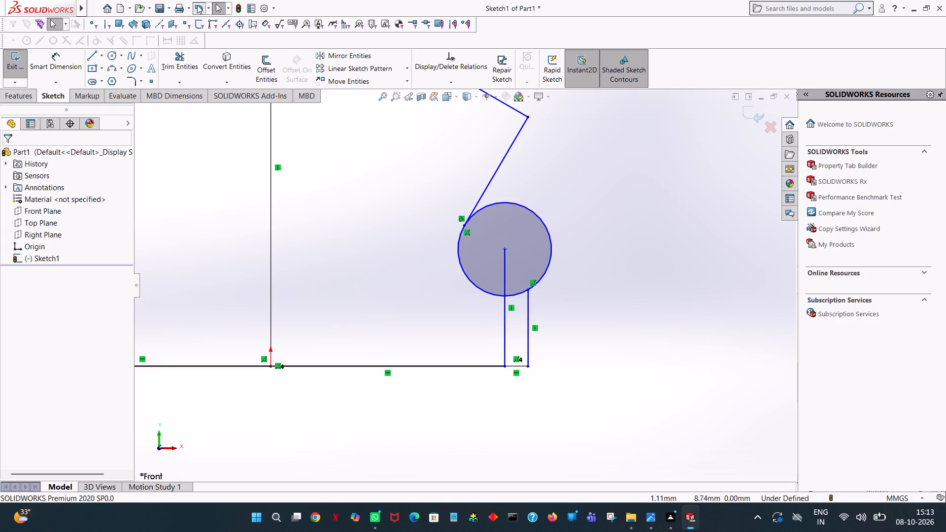
pyautogui.click(197, 5)
pyautogui.click(197, 5)
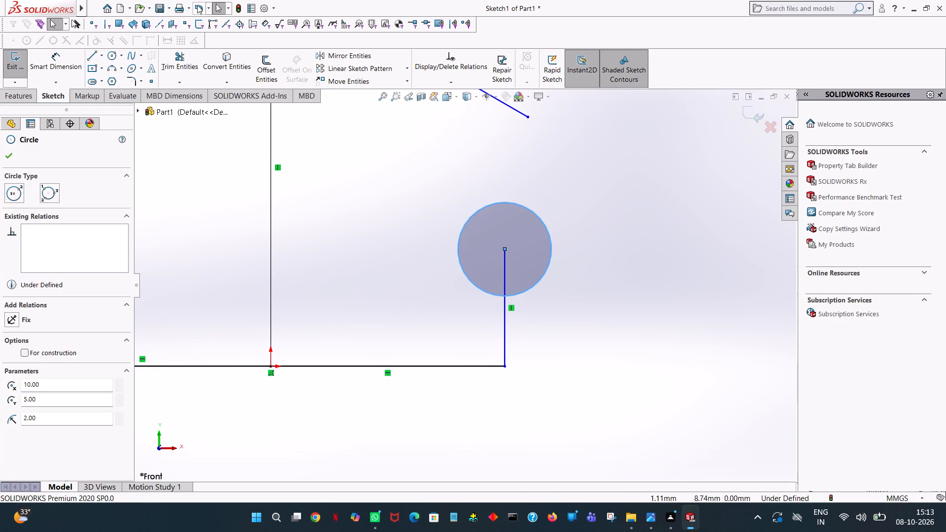
pyautogui.click(197, 5)
pyautogui.click(197, 5)
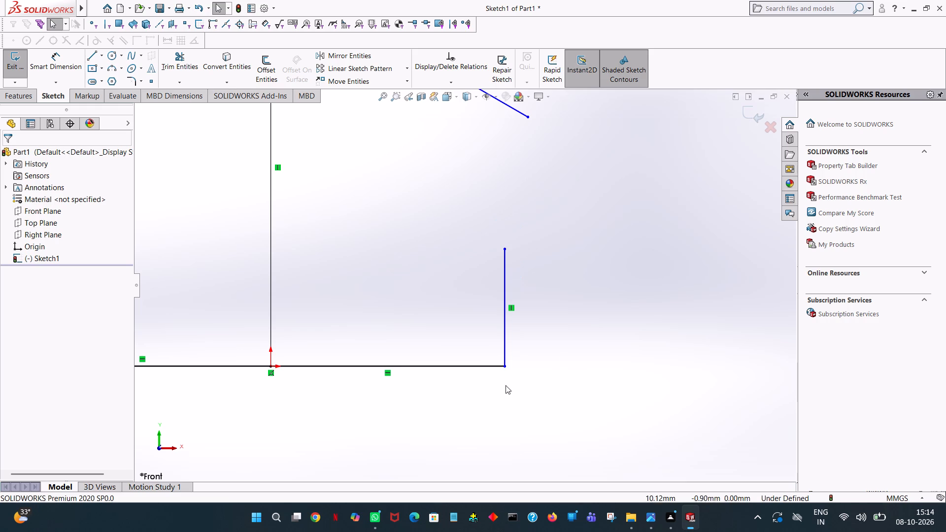
# Draw a circle of radius 2 mm centred on the upper end of the 5 mm vertical line.
pyautogui.click(482, 366)
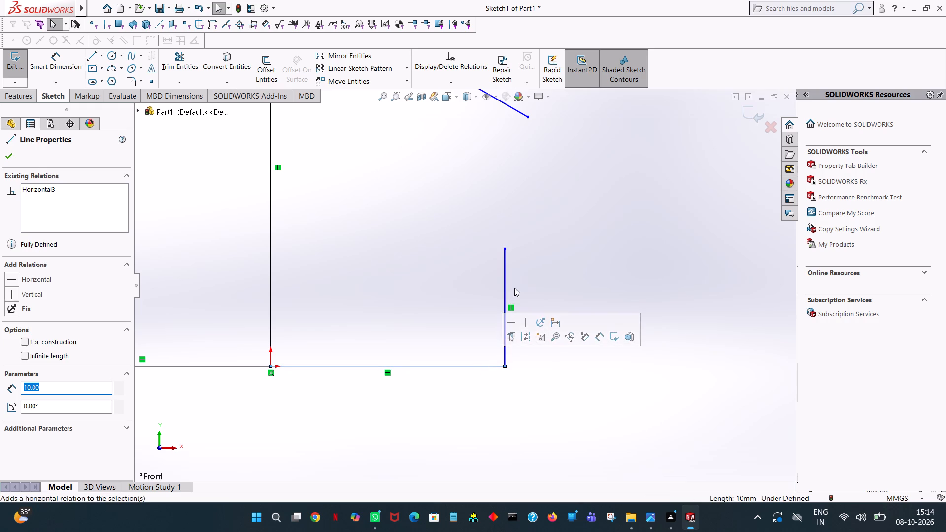
pyautogui.click(507, 258)
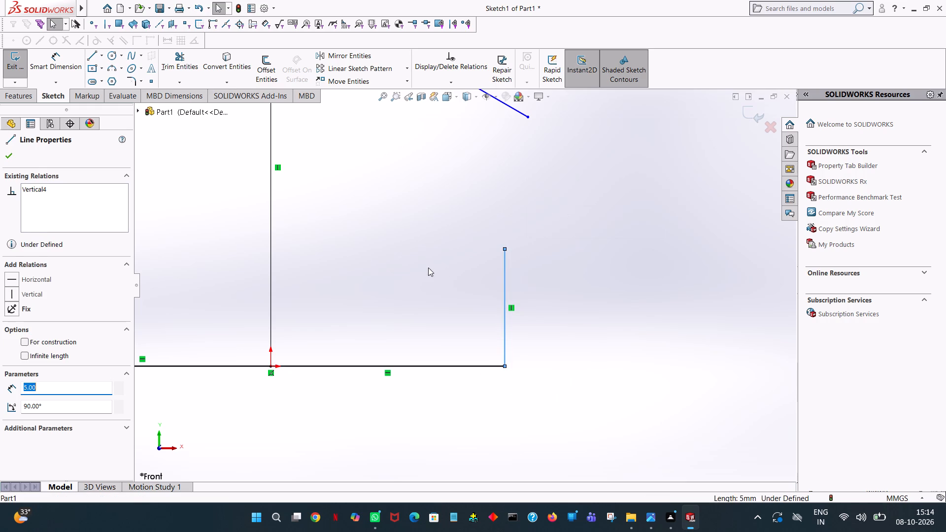
pyautogui.click(427, 267)
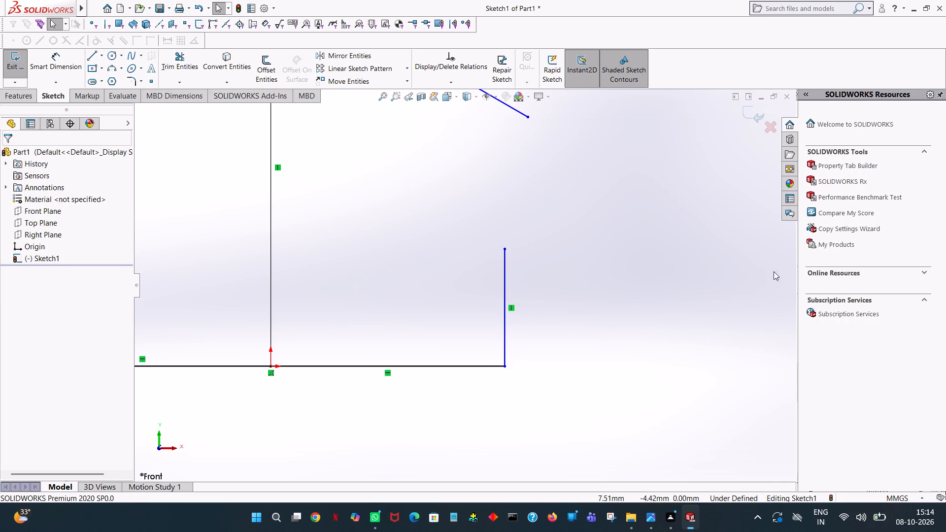
pyautogui.click(110, 52)
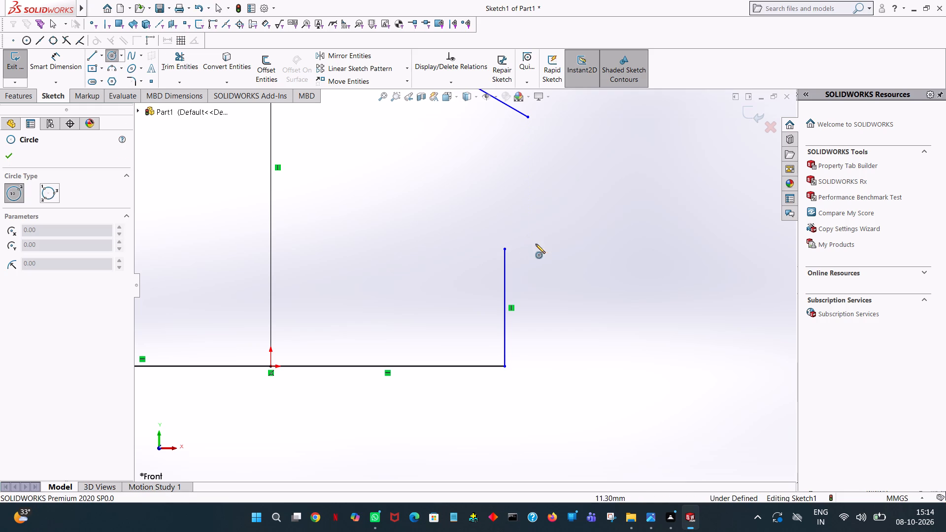
pyautogui.click(503, 248)
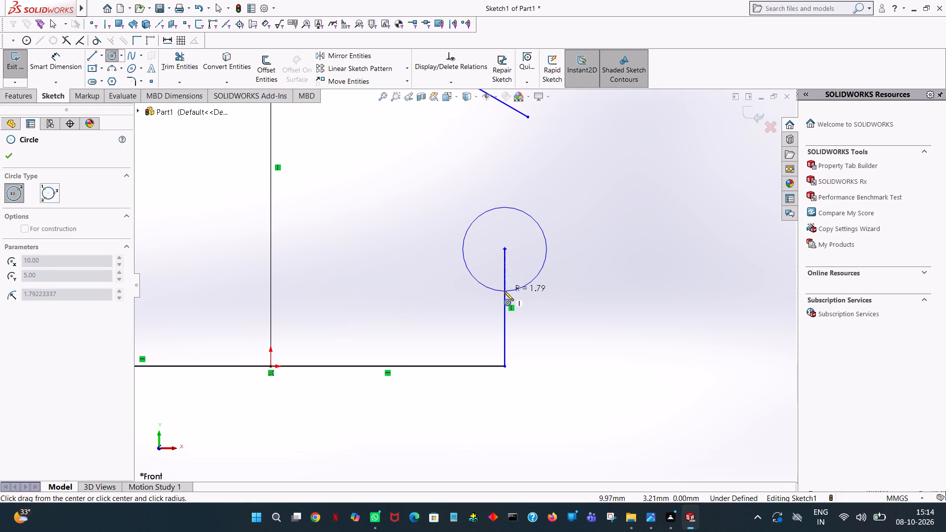
pyautogui.click(504, 291)
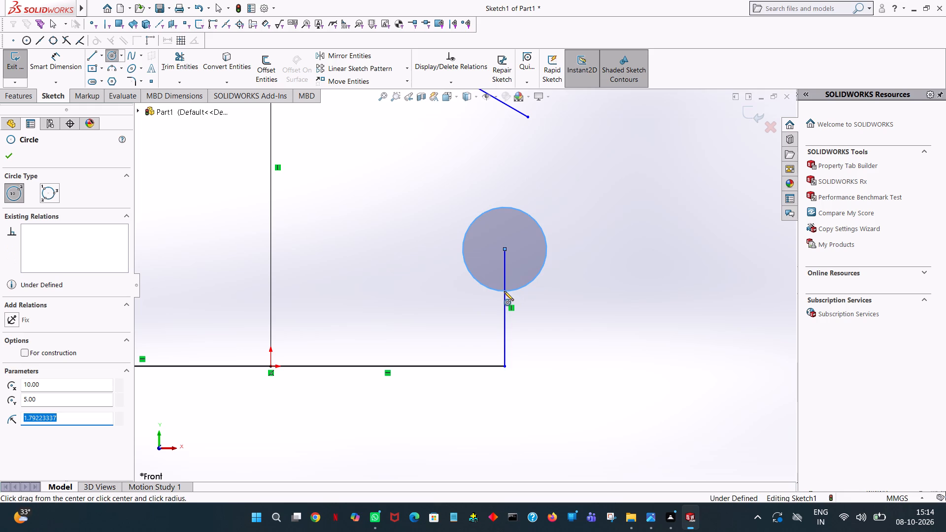
pyautogui.press('2')
pyautogui.press('Return')
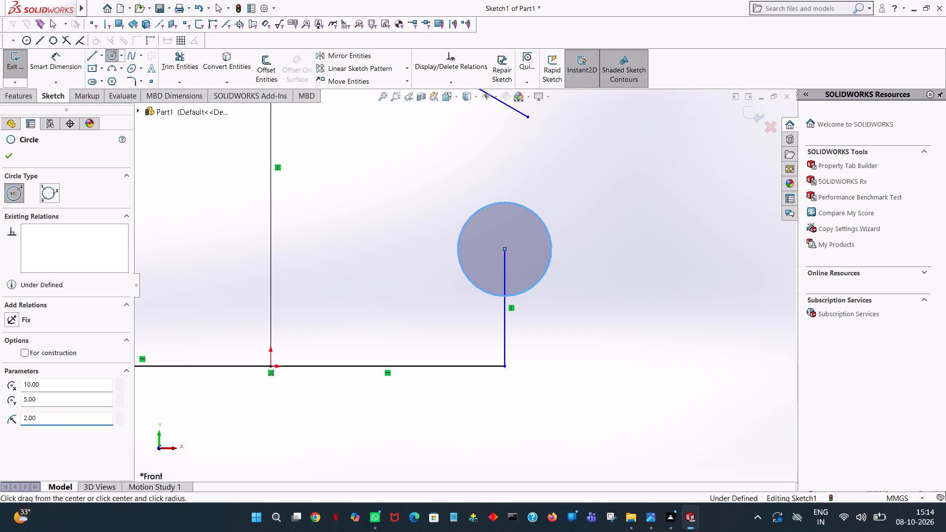
pyautogui.click(14, 161)
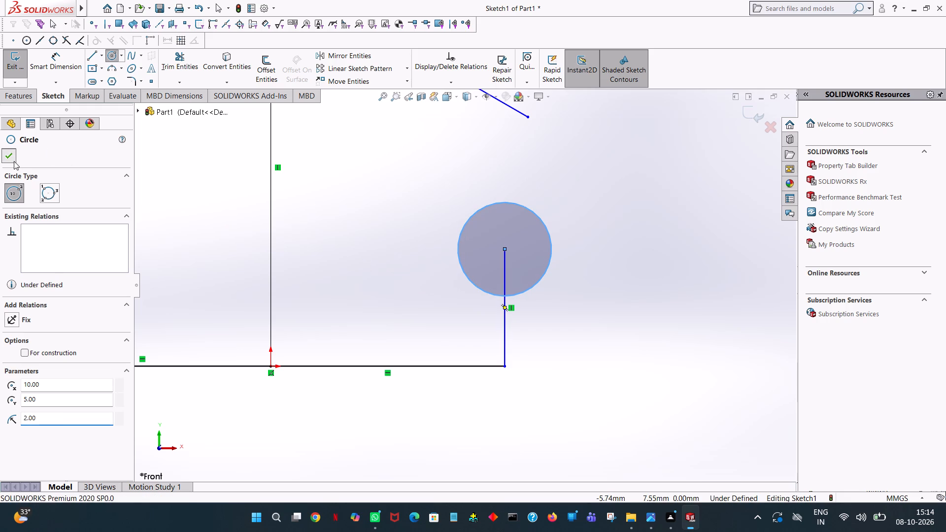
# Draw connected lines from the base line's outer end: about 1 mm outward, 3 mm up, and 1 mm back to the circle's lowest point.
pyautogui.click(89, 58)
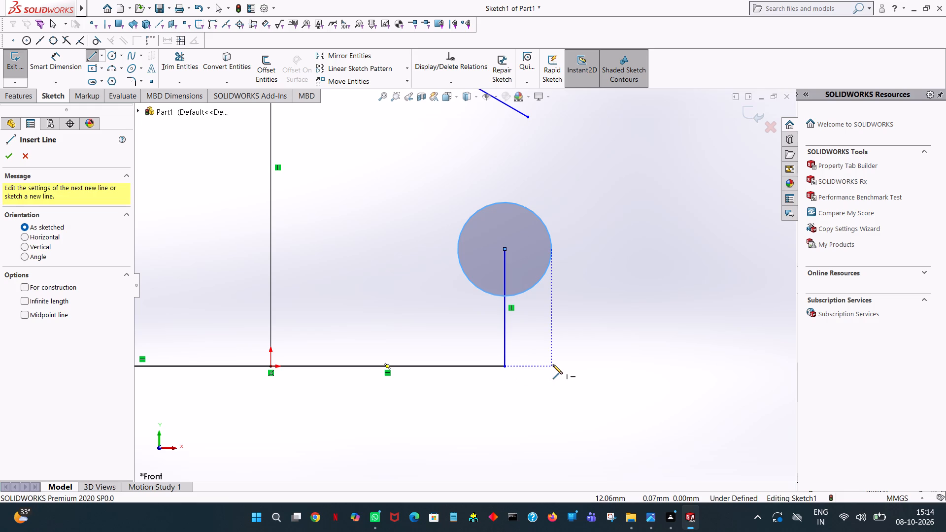
pyautogui.click(504, 366)
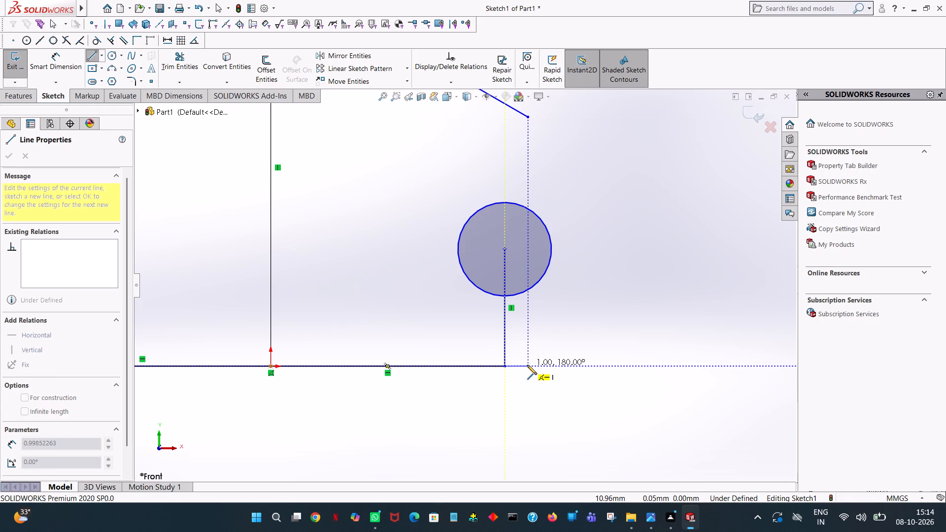
pyautogui.click(527, 365)
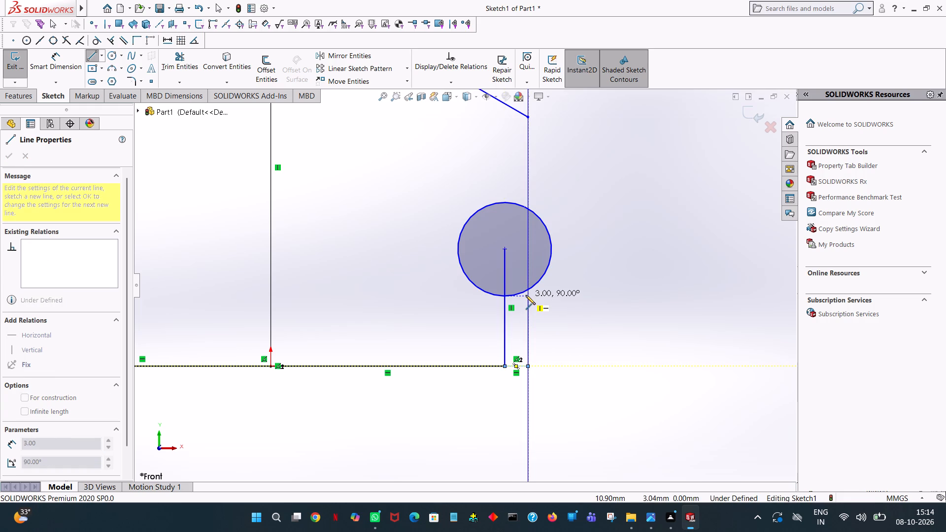
pyautogui.click(526, 295)
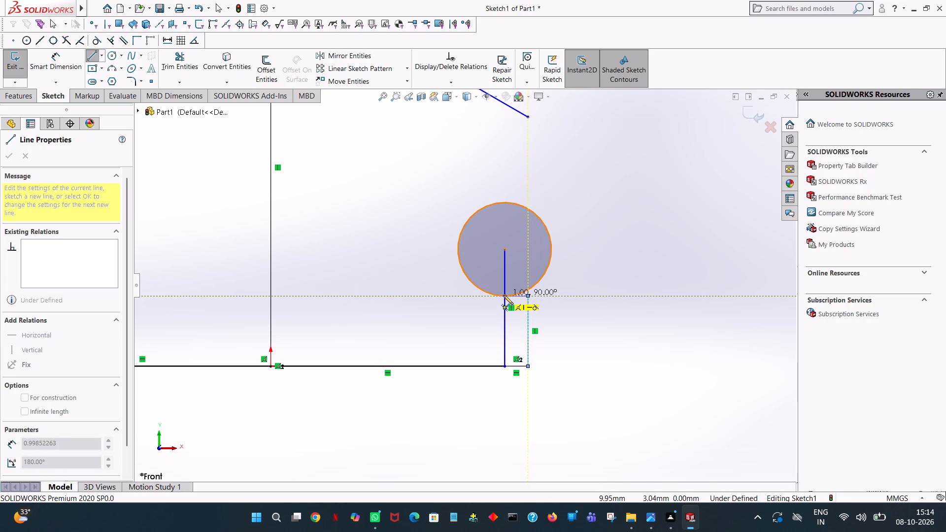
pyautogui.click(504, 295)
pyautogui.rightClick(504, 295)
pyautogui.click(520, 300)
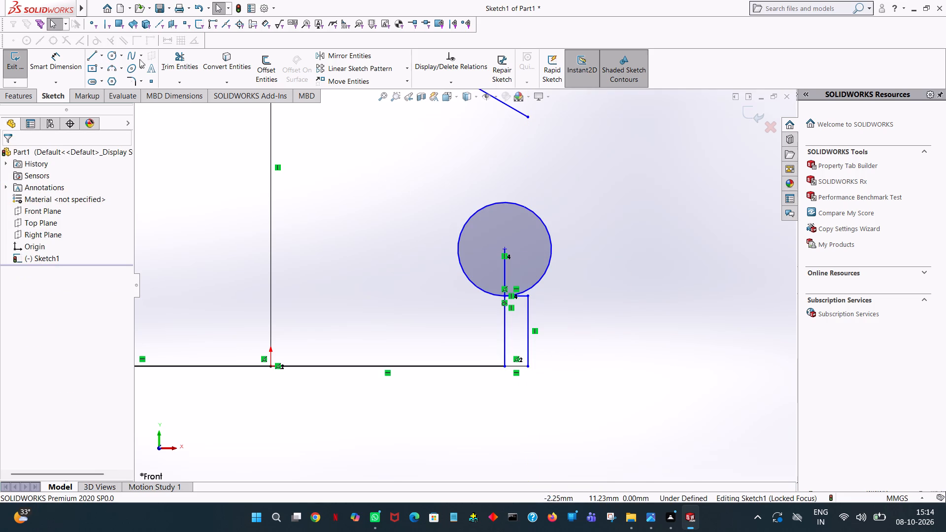
# Draw a line about 5.8 mm long from the sloped top line's lower end, perpendicular to it, down to the circle.
pyautogui.click(183, 67)
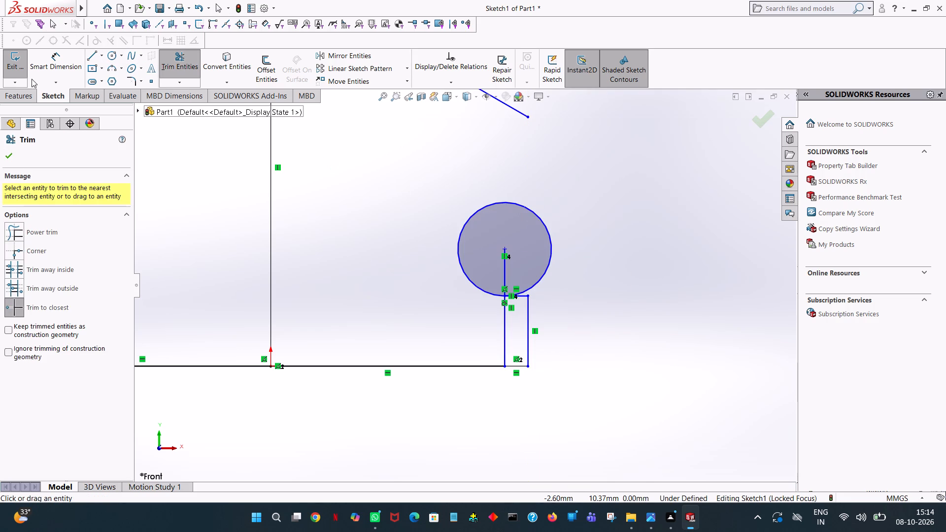
pyautogui.click(8, 154)
pyautogui.click(87, 54)
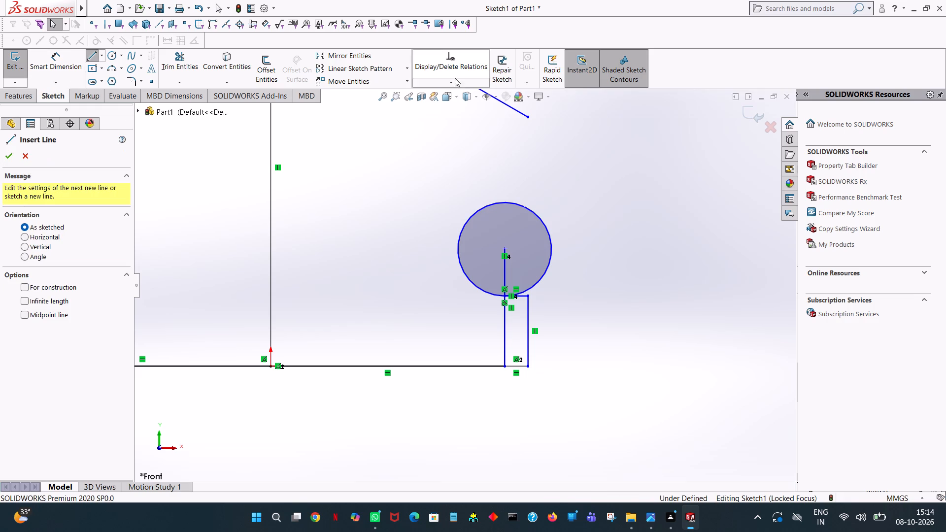
pyautogui.click(528, 115)
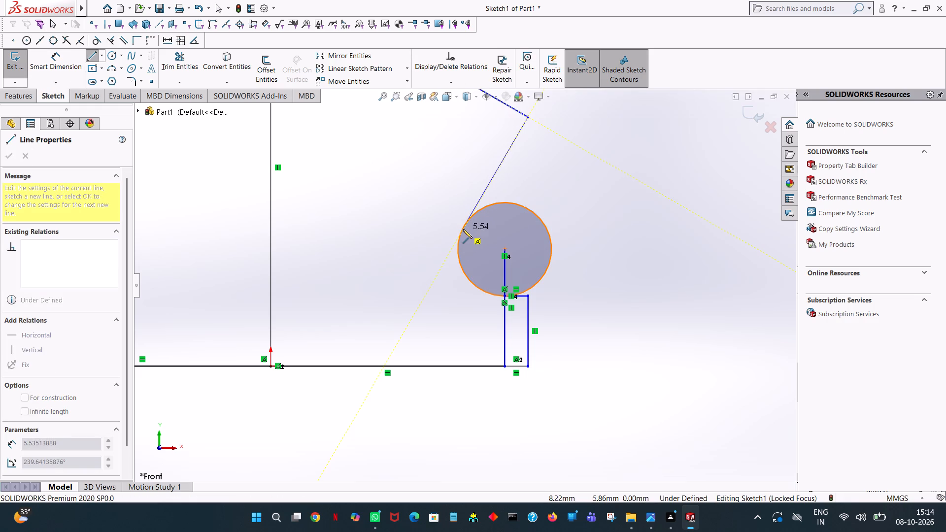
pyautogui.click(460, 233)
pyautogui.rightClick(460, 233)
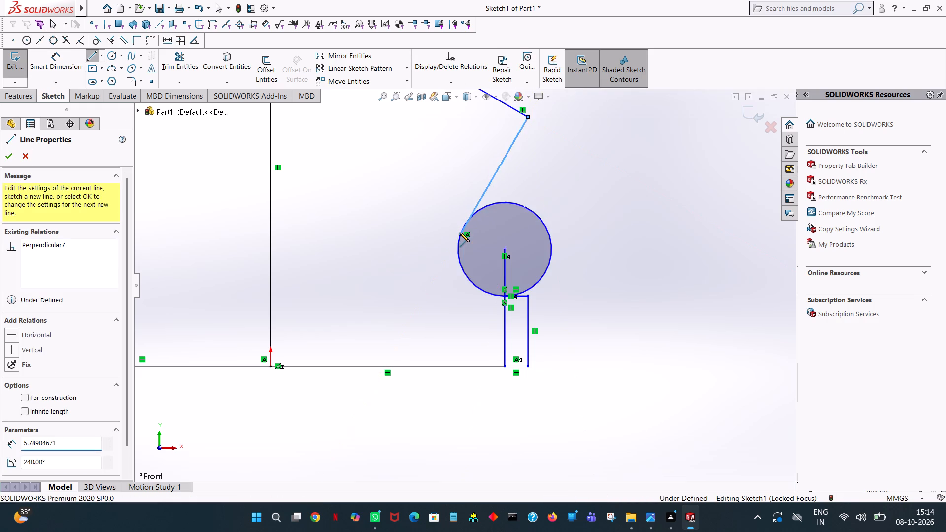
pyautogui.click(492, 241)
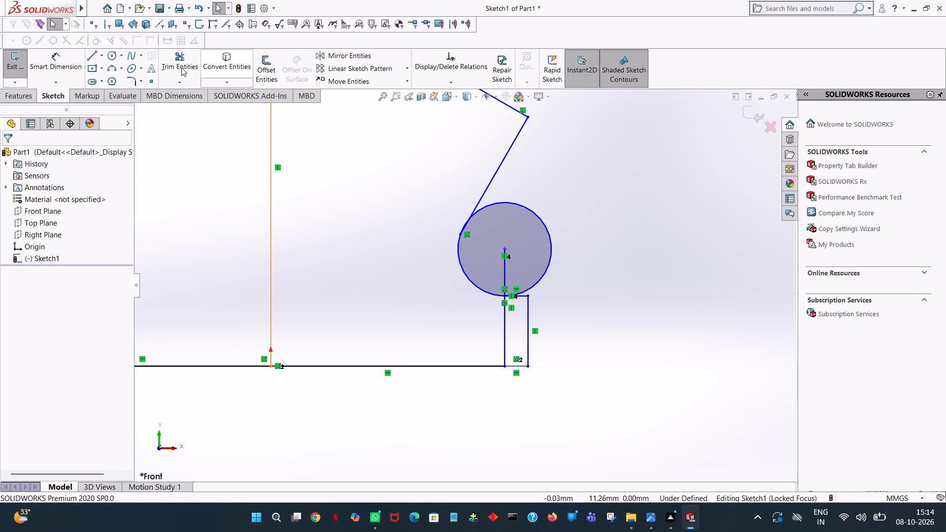
# Trim the circle's outer portion, the vertical line through its centre and the small arc overlapping the slanted line, leaving the groove outline.
pyautogui.click(179, 65)
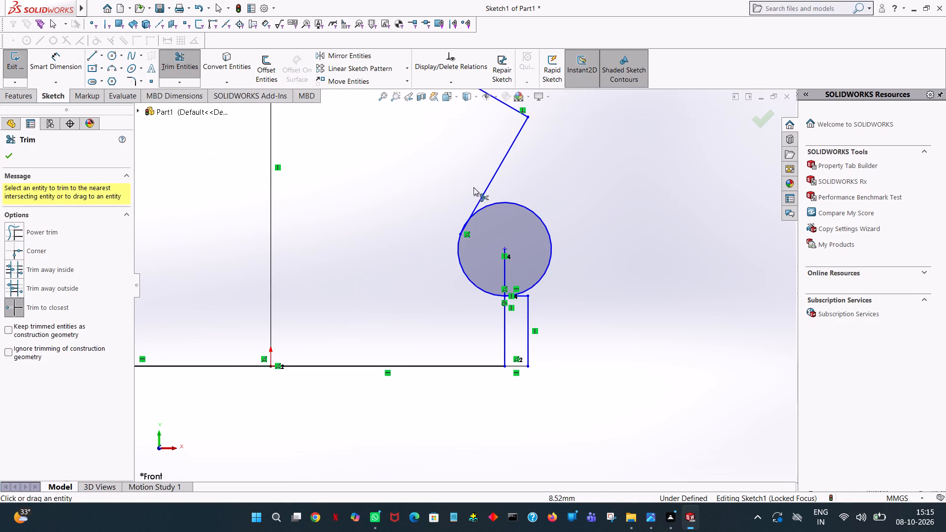
pyautogui.click(505, 200)
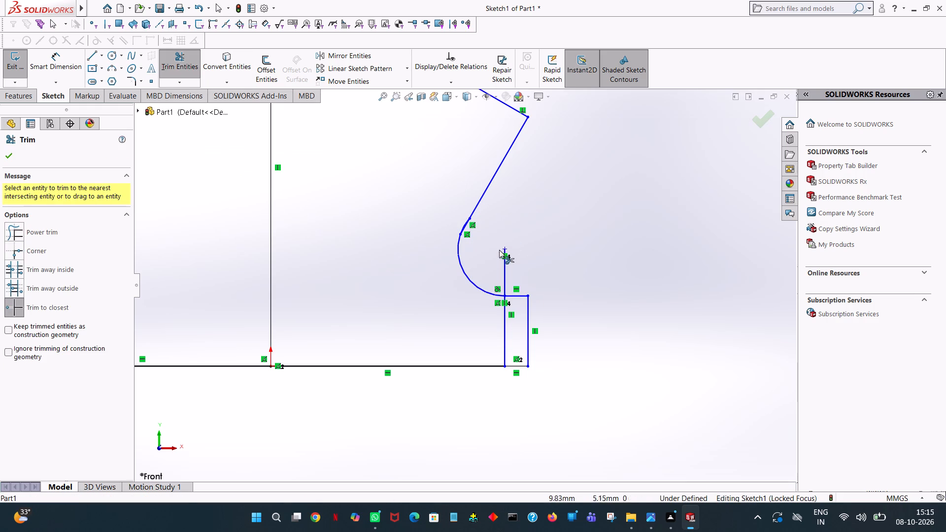
pyautogui.click(501, 270)
pyautogui.click(508, 270)
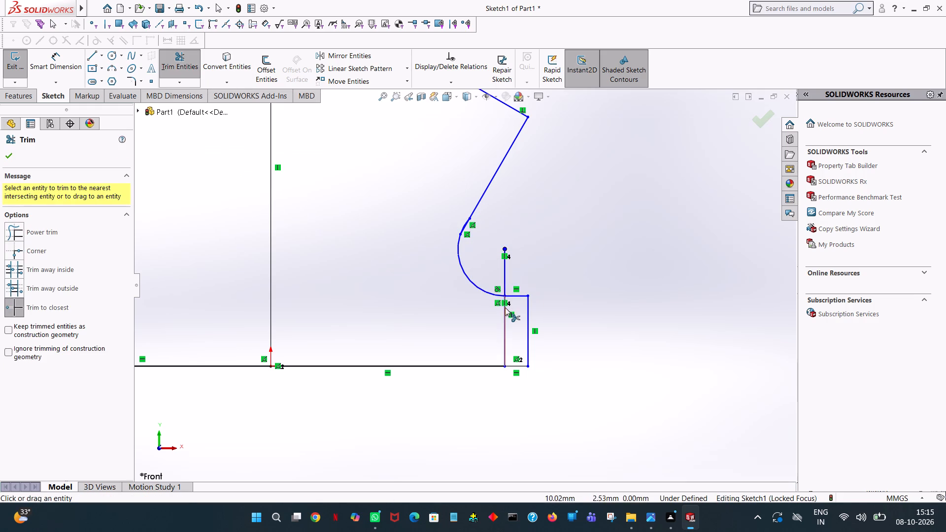
pyautogui.click(506, 309)
pyautogui.click(505, 273)
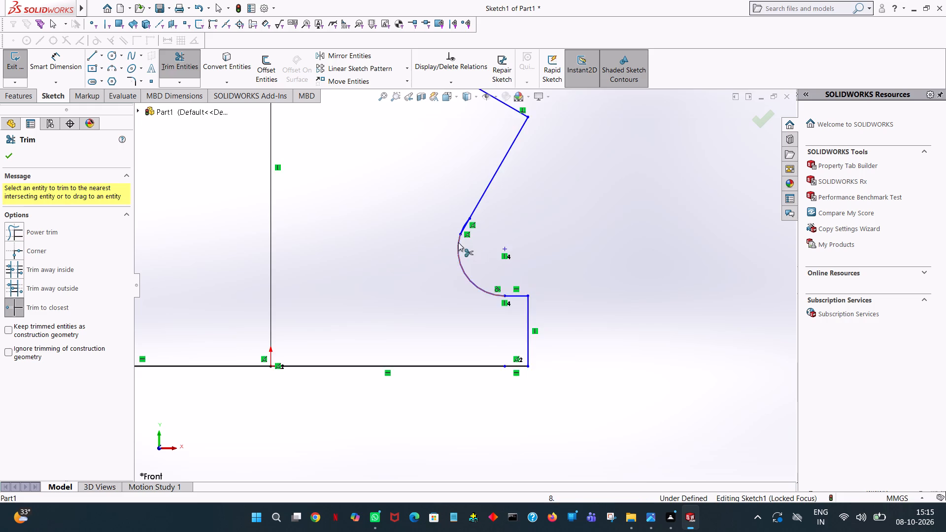
pyautogui.keyDown('ctrl'); pyautogui.scroll(-11, 455, 235); pyautogui.keyUp('ctrl')
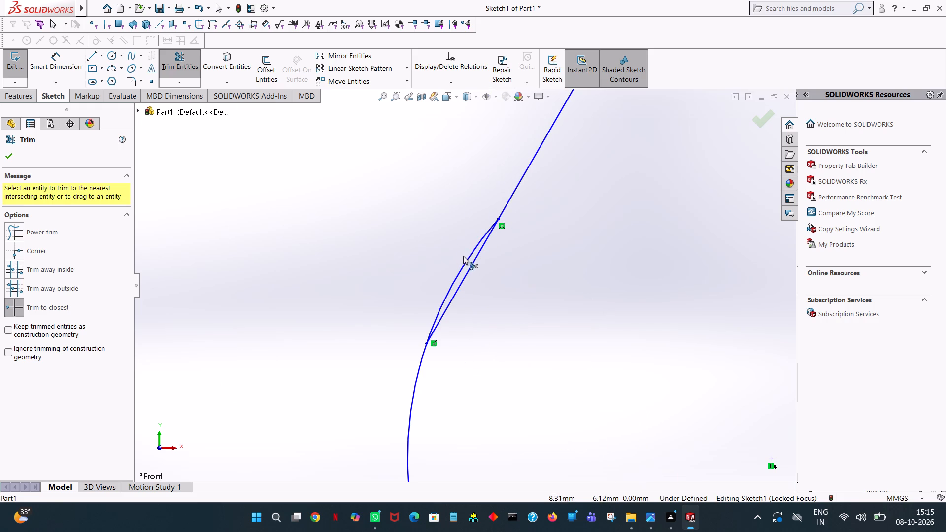
pyautogui.click(463, 256)
pyautogui.click(464, 266)
pyautogui.keyDown('ctrl'); pyautogui.scroll(-4, 476, 310); pyautogui.keyUp('ctrl')
pyautogui.keyDown('ctrl'); pyautogui.scroll(11, 476, 313); pyautogui.keyUp('ctrl')
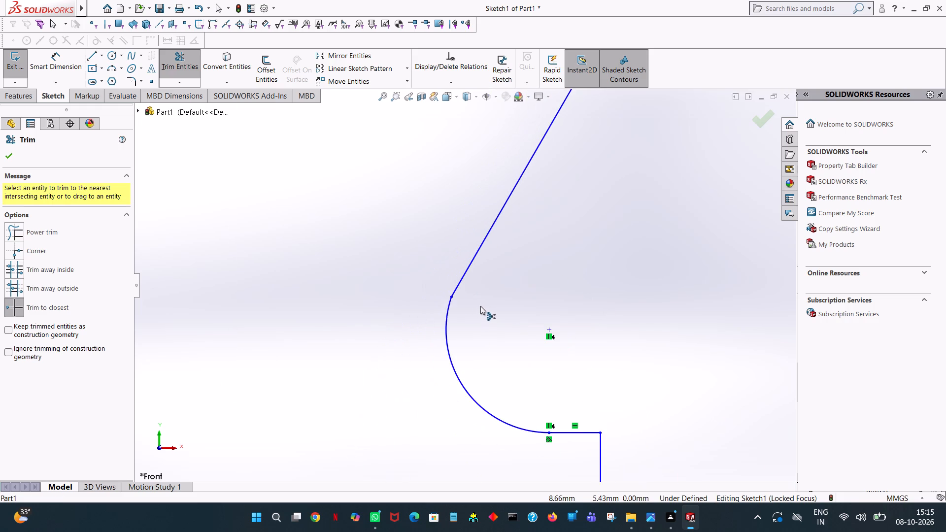
pyautogui.keyDown('ctrl'); pyautogui.scroll(6, 480, 306); pyautogui.keyUp('ctrl')
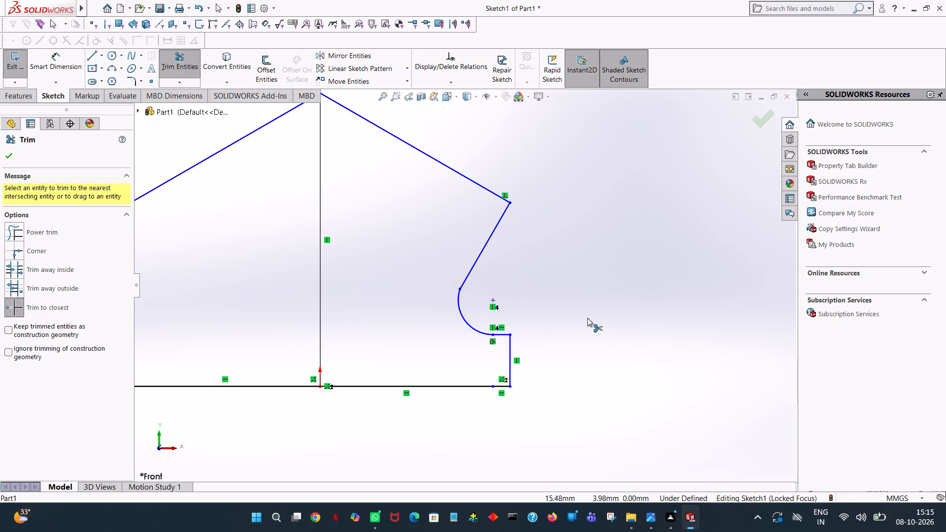
pyautogui.scroll(2, 587, 318)
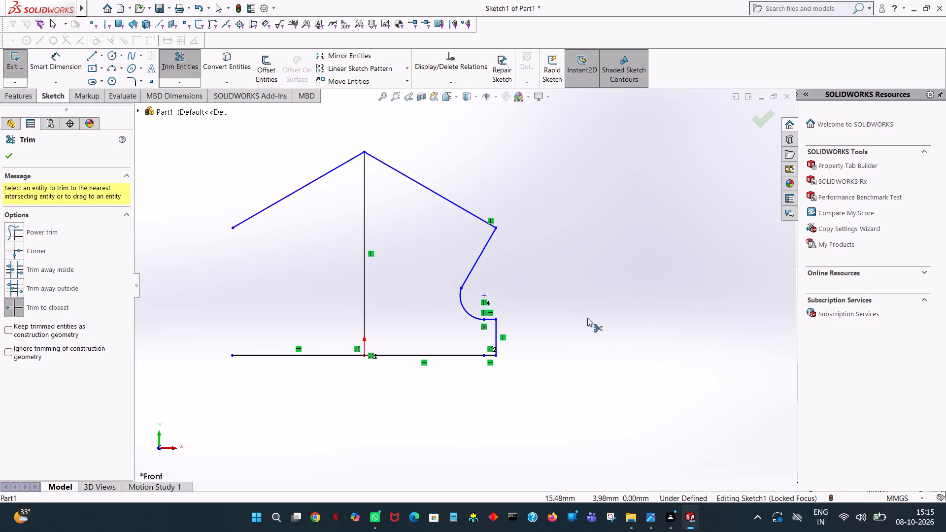
pyautogui.click(16, 151)
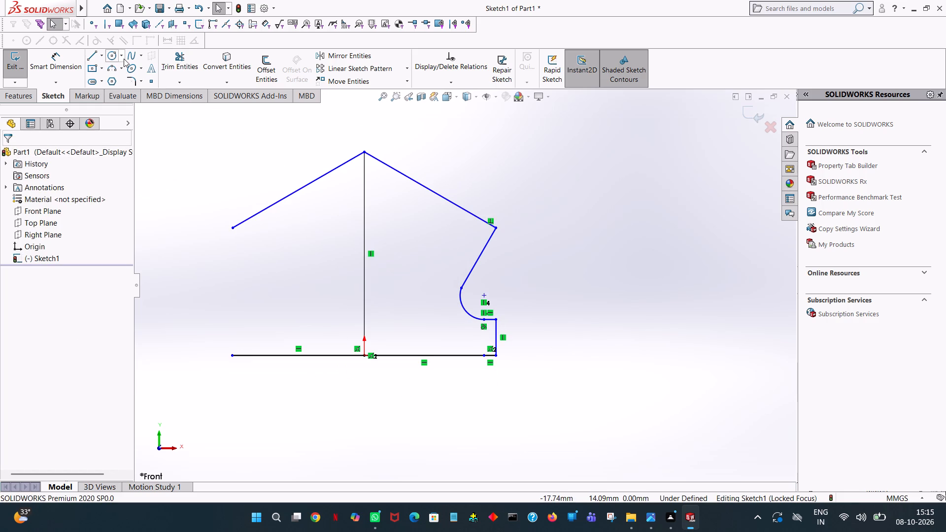
# Mirror the slanted line, groove arc, short horizontal line and 3 mm vertical line about the vertical centre line.
pyautogui.click(364, 60)
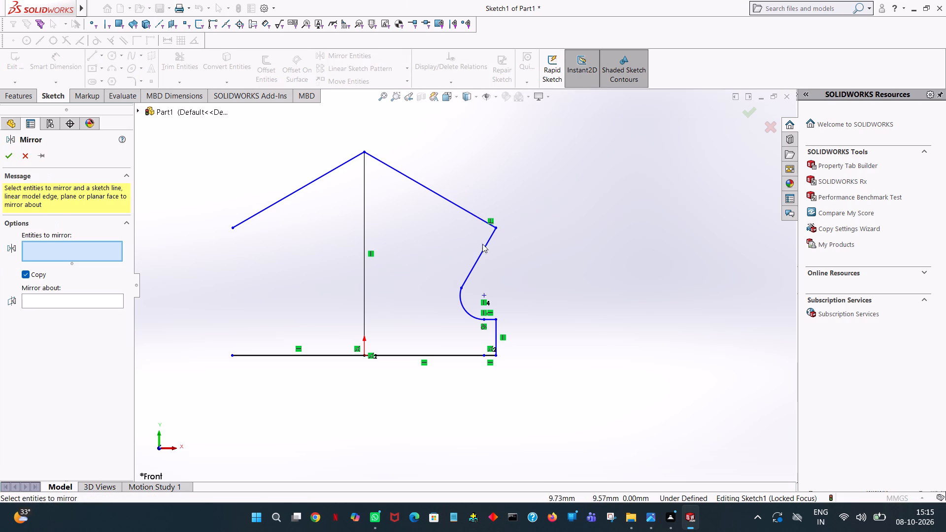
pyautogui.click(483, 250)
pyautogui.click(466, 308)
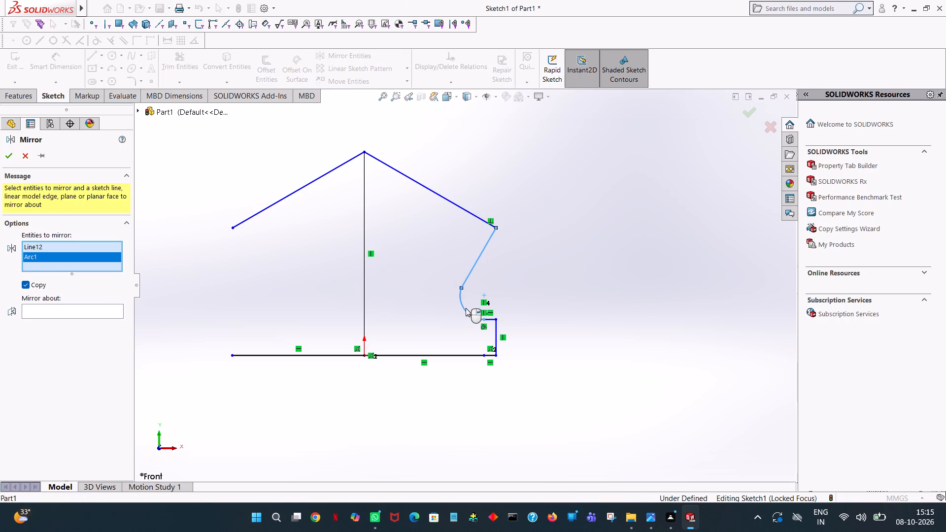
pyautogui.click(487, 320)
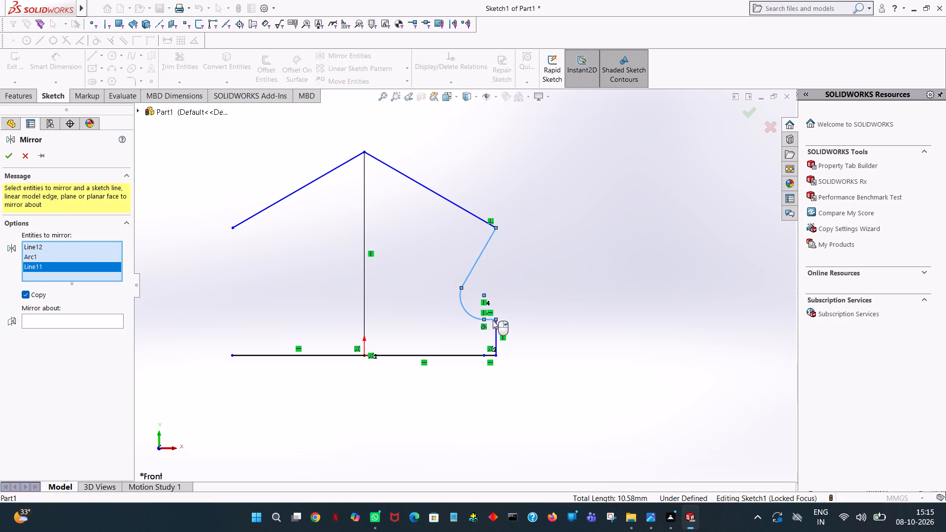
pyautogui.click(494, 328)
pyautogui.click(61, 328)
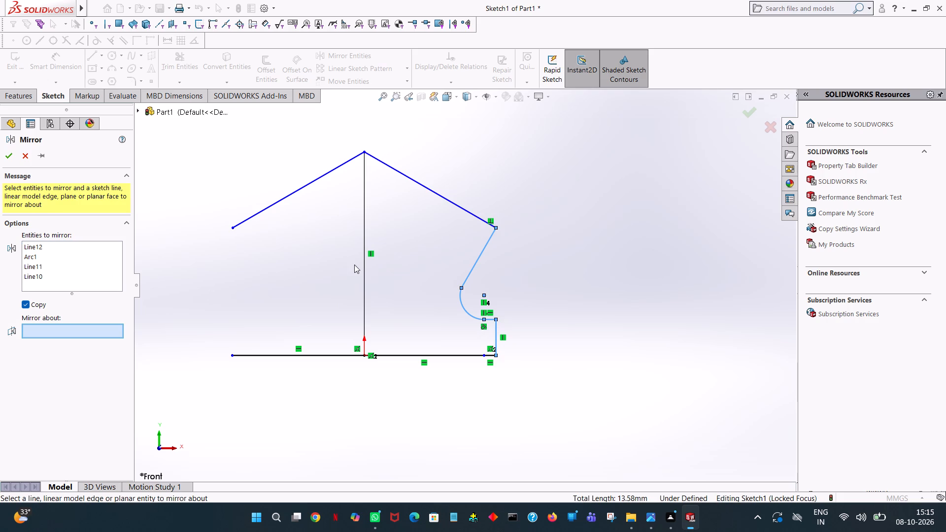
pyautogui.click(363, 275)
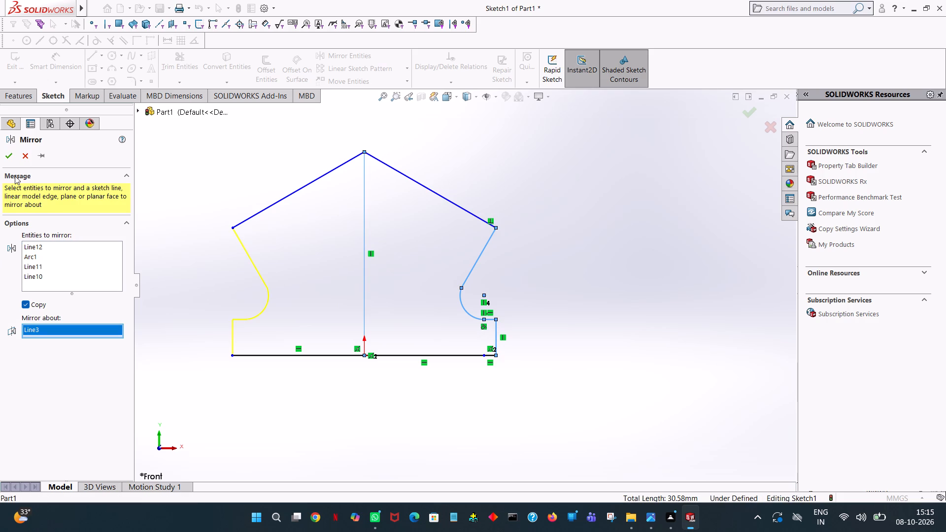
pyautogui.click(11, 157)
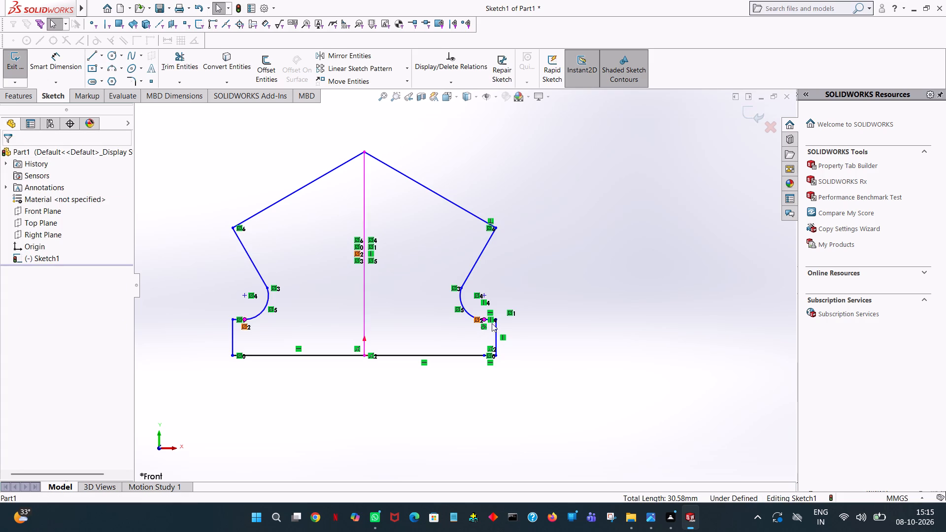
# Trim away the vertical centre line running from the origin to the profile's peak.
pyautogui.scroll(-4, 405, 310)
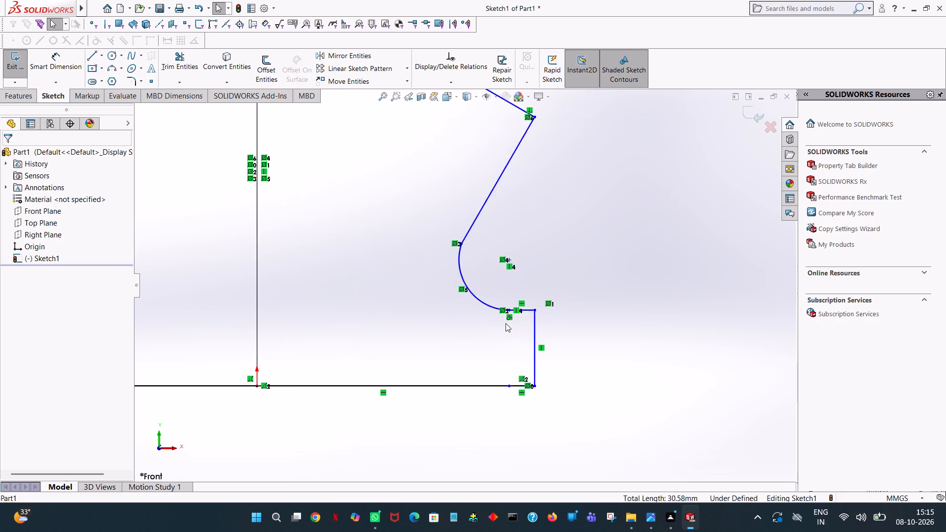
pyautogui.scroll(-3, 506, 323)
pyautogui.scroll(8, 507, 323)
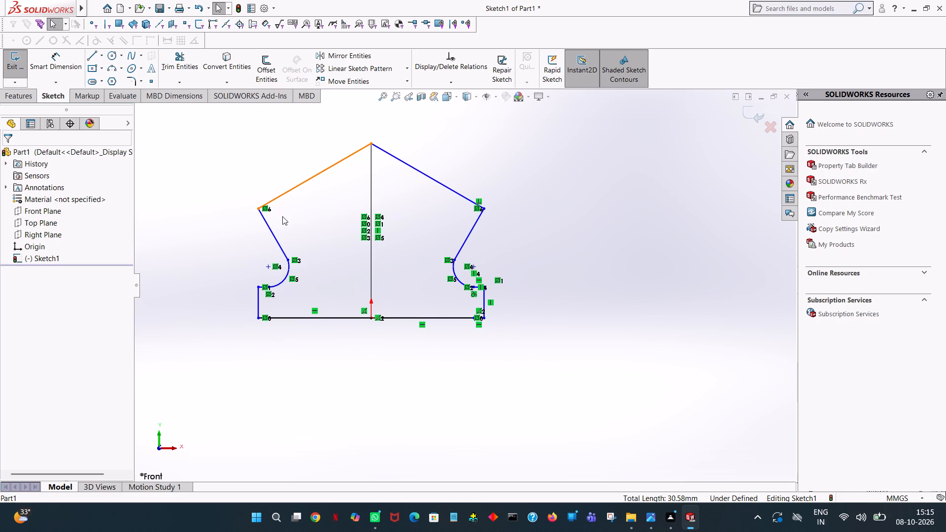
pyautogui.click(184, 70)
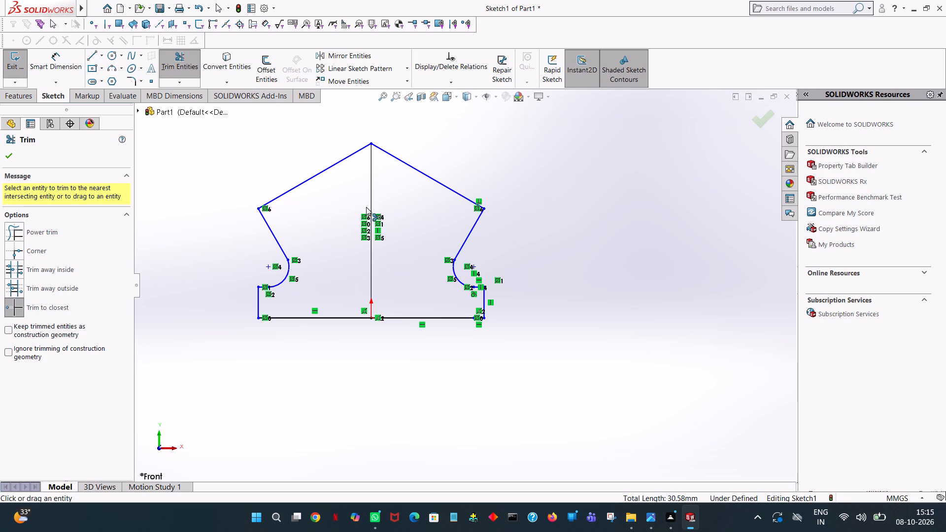
pyautogui.click(369, 198)
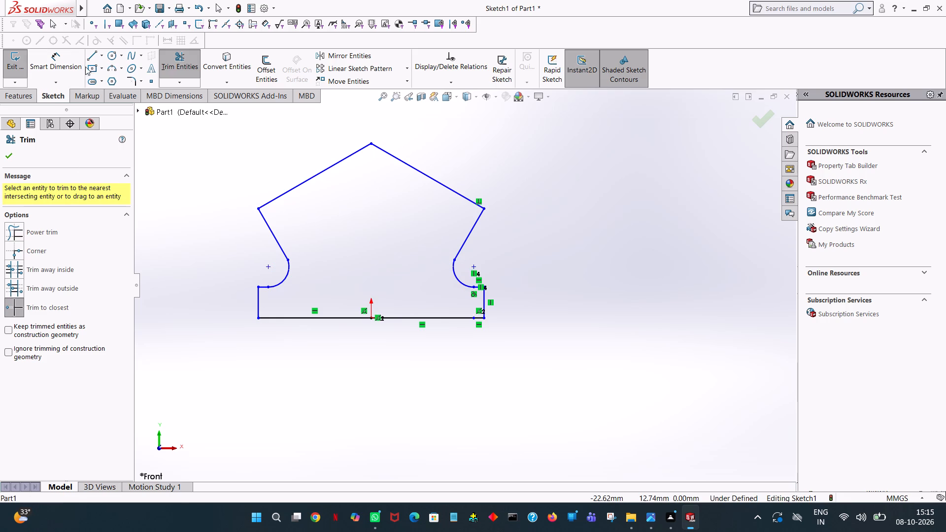
# Draw a vertical line 7.5 mm long upward from the origin.
pyautogui.click(98, 56)
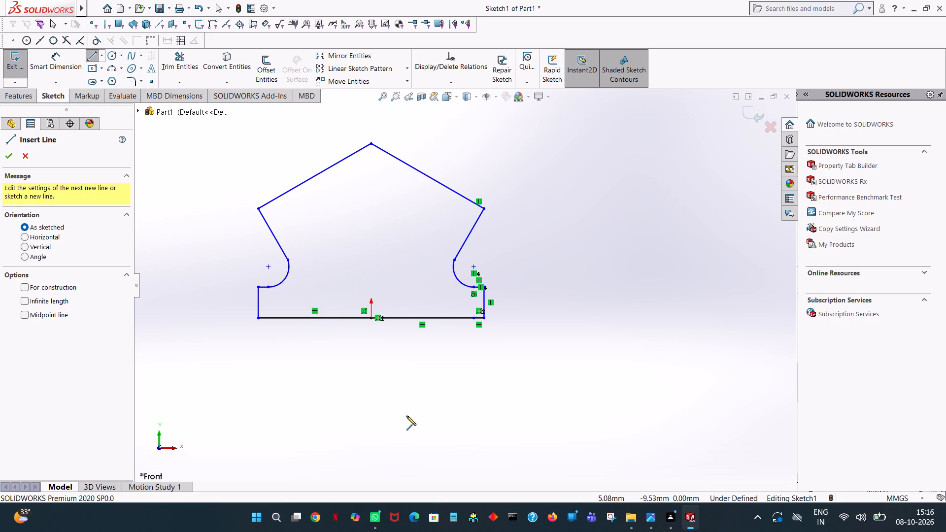
pyautogui.click(372, 319)
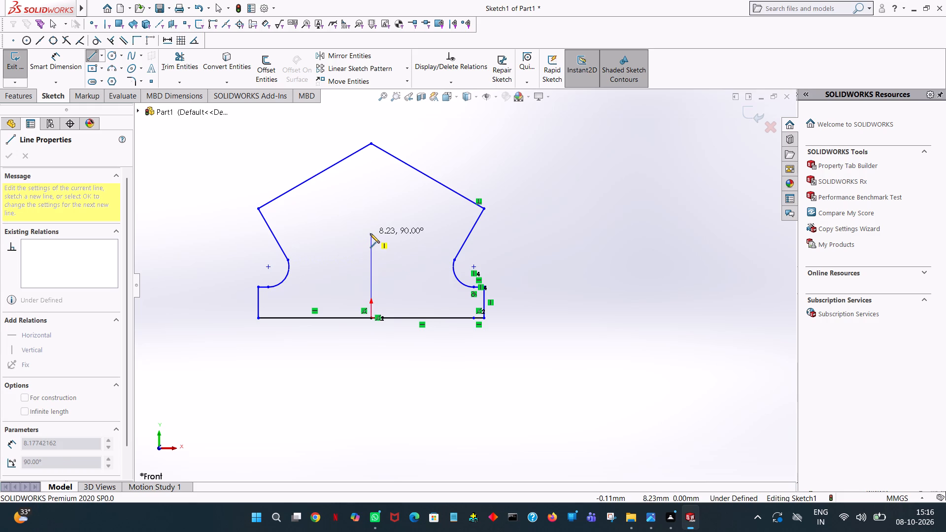
pyautogui.click(370, 233)
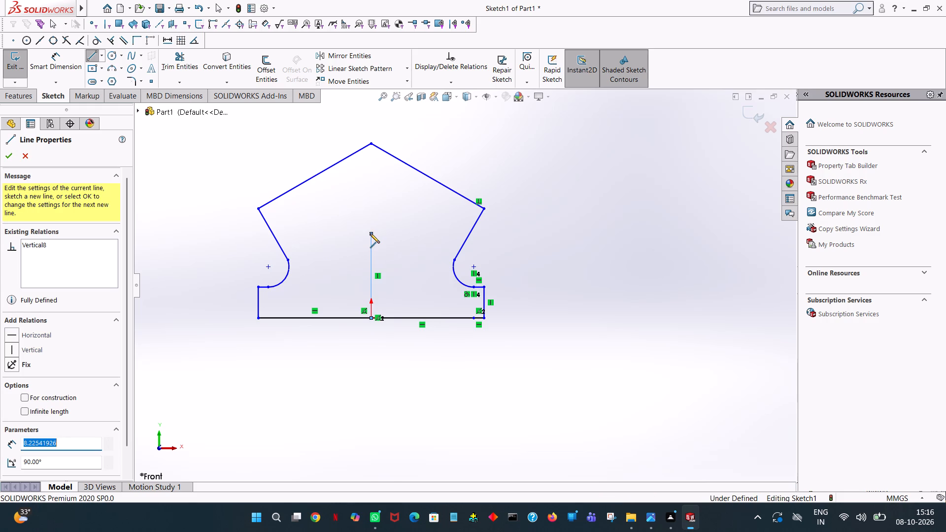
pyautogui.write('7.5')
pyautogui.press('Return')
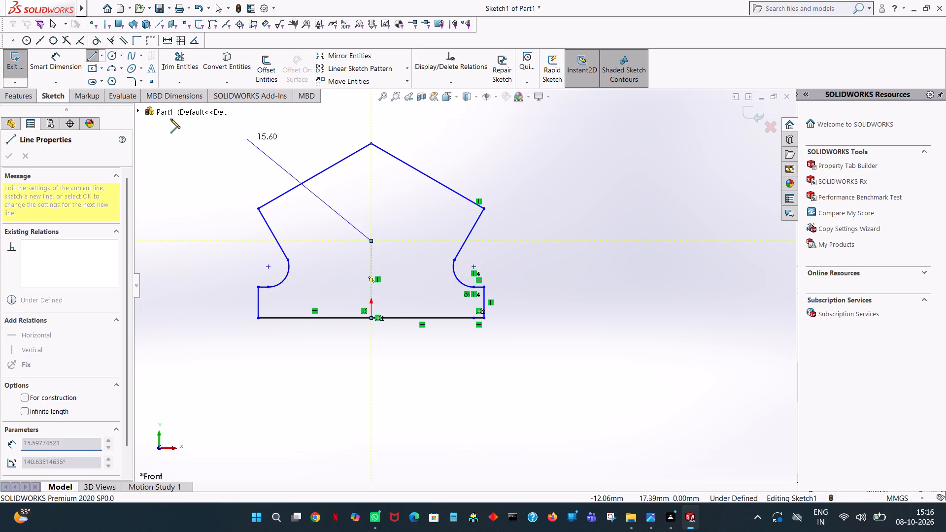
# Draw a circle of radius 6.25 mm (12.5/2) centred on the upper end of the 7.5 mm vertical line.
pyautogui.click(109, 49)
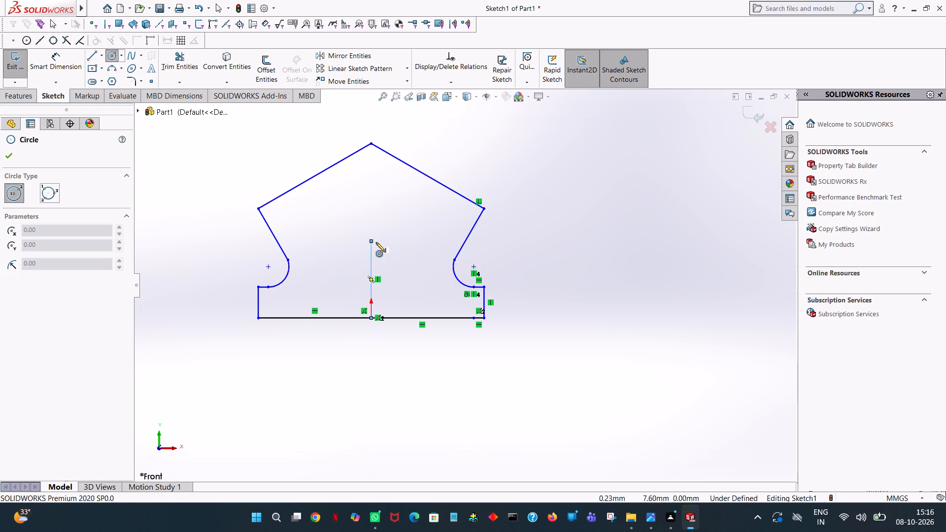
pyautogui.click(372, 240)
pyautogui.click(372, 201)
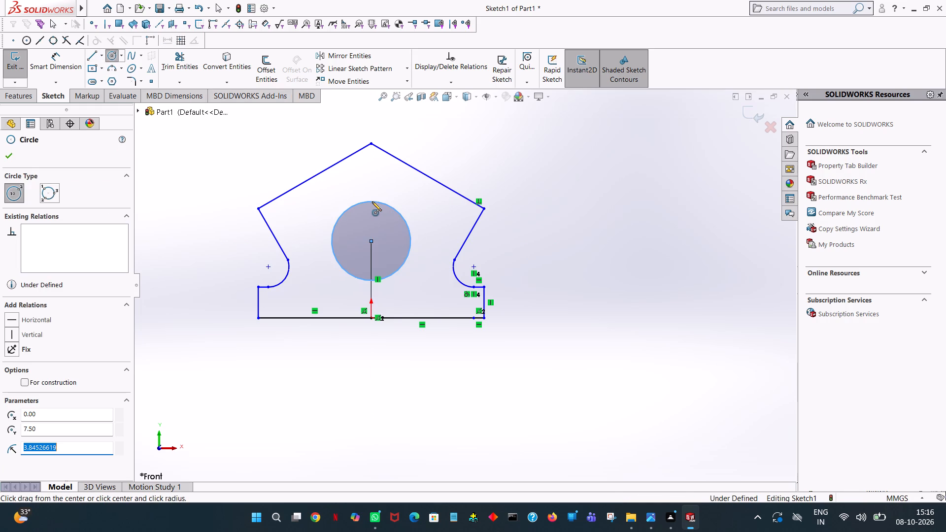
pyautogui.write('12.5/2')
pyautogui.press('Return')
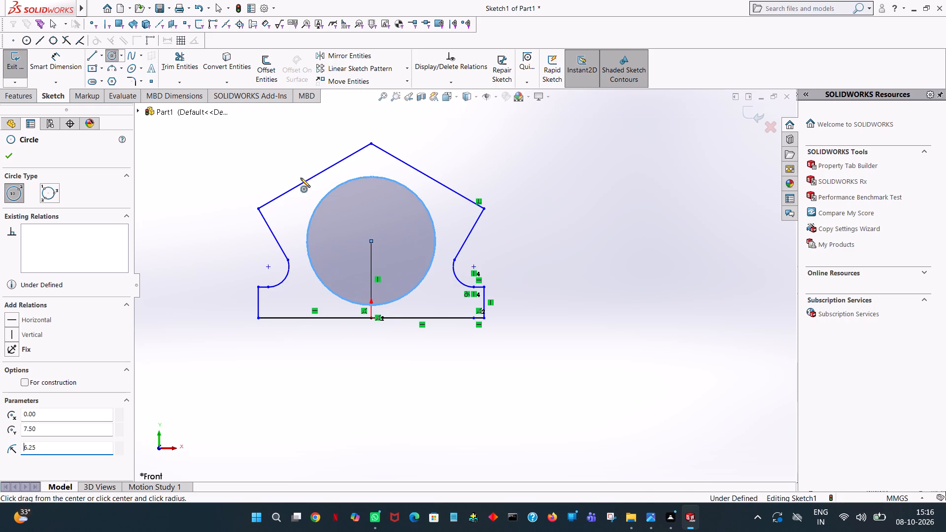
pyautogui.click(10, 150)
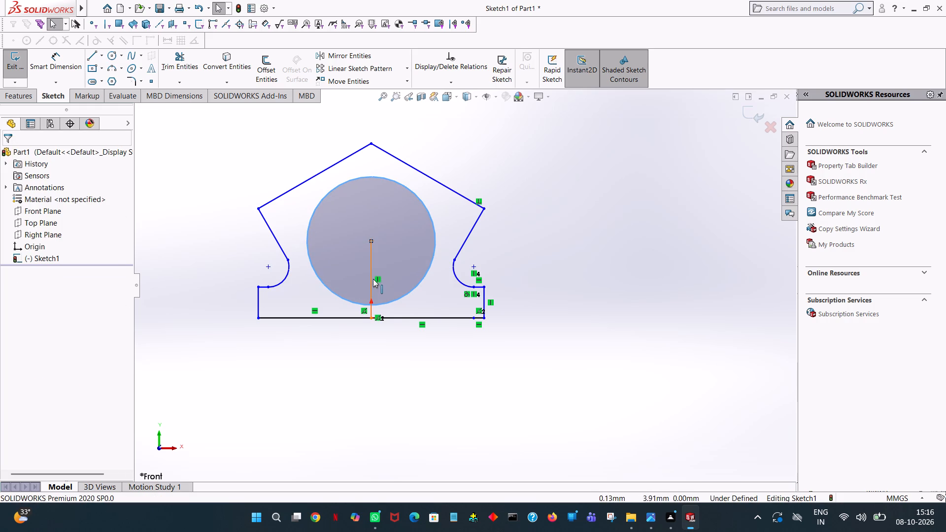
# Trim away the 7.5 mm vertical line, both inside the circle and between the circle and the base line.
pyautogui.click(374, 279)
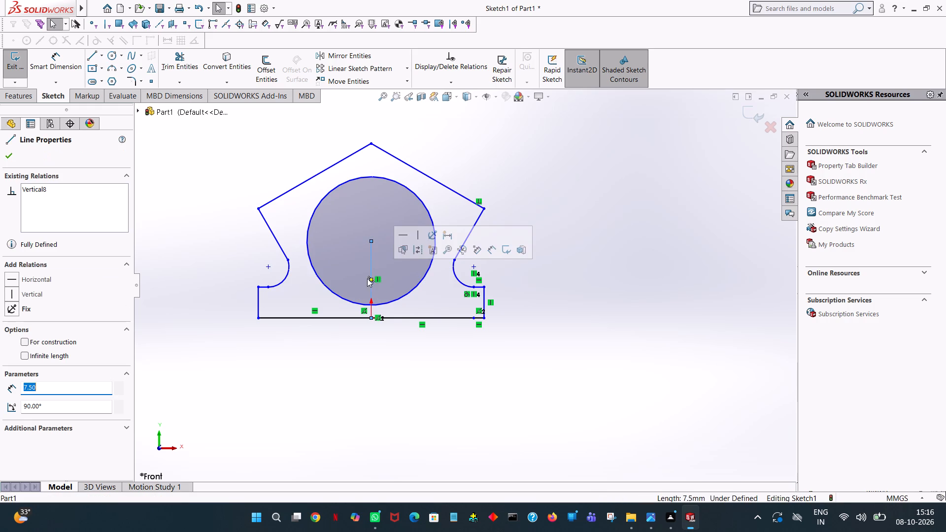
pyautogui.click(226, 160)
pyautogui.click(185, 52)
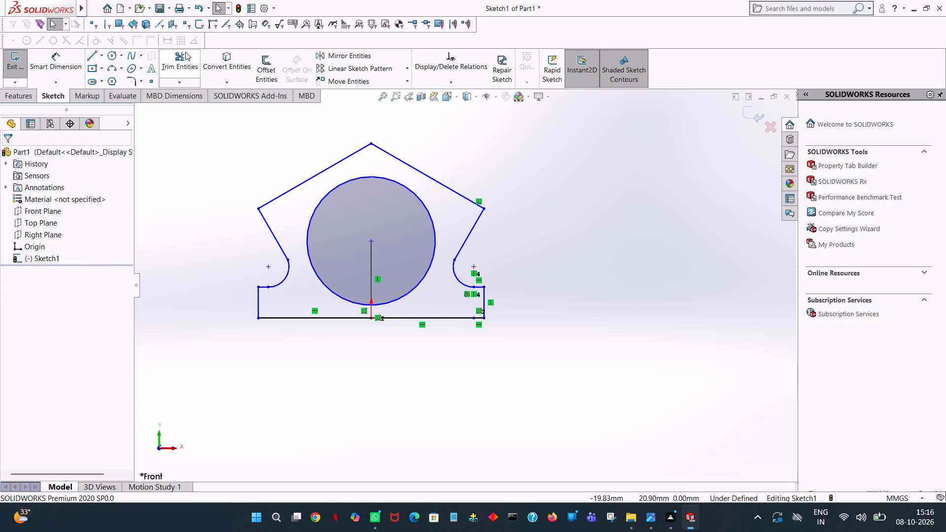
pyautogui.click(369, 254)
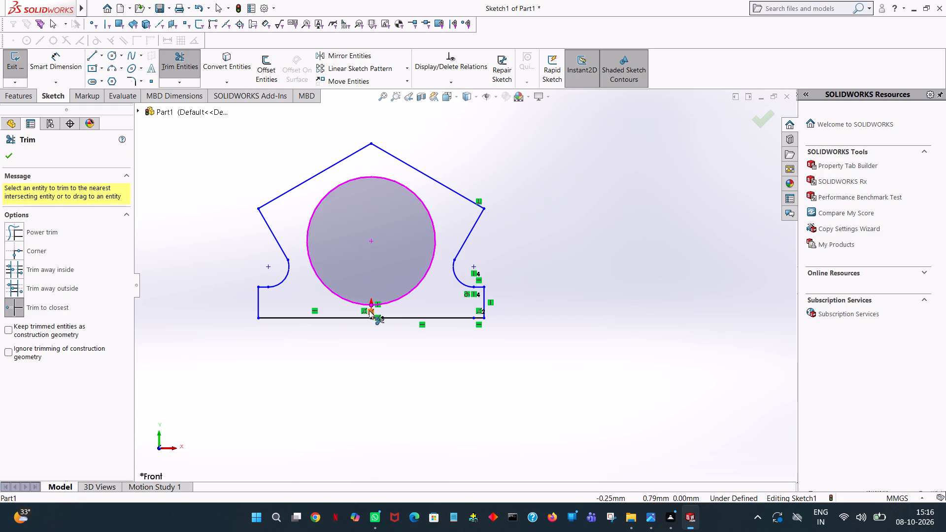
pyautogui.click(369, 310)
pyautogui.scroll(-6, 378, 317)
pyautogui.click(402, 270)
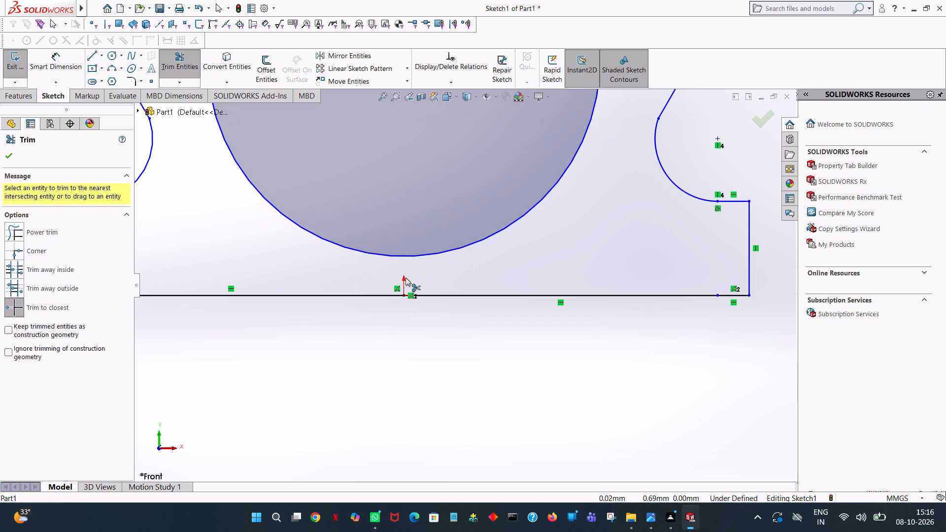
pyautogui.scroll(-3, 409, 287)
pyautogui.scroll(11, 410, 289)
pyautogui.click(551, 198)
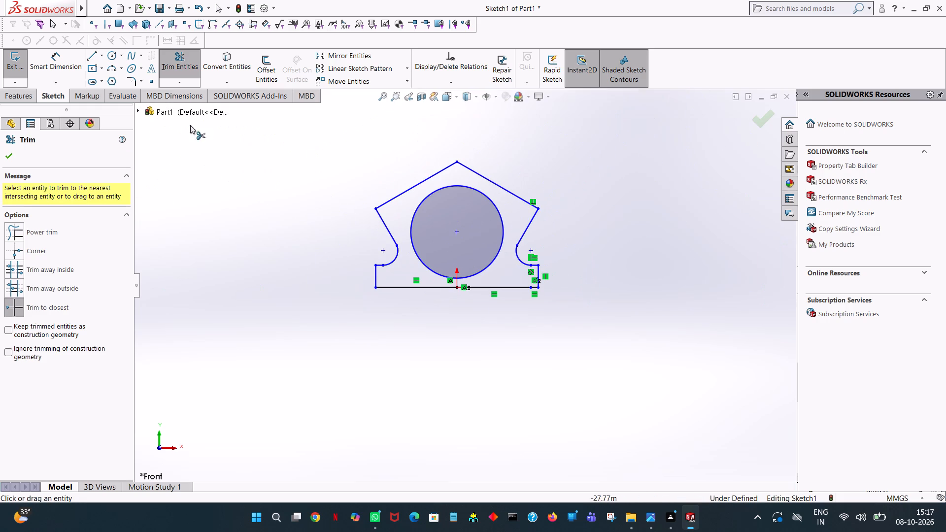
pyautogui.click(9, 160)
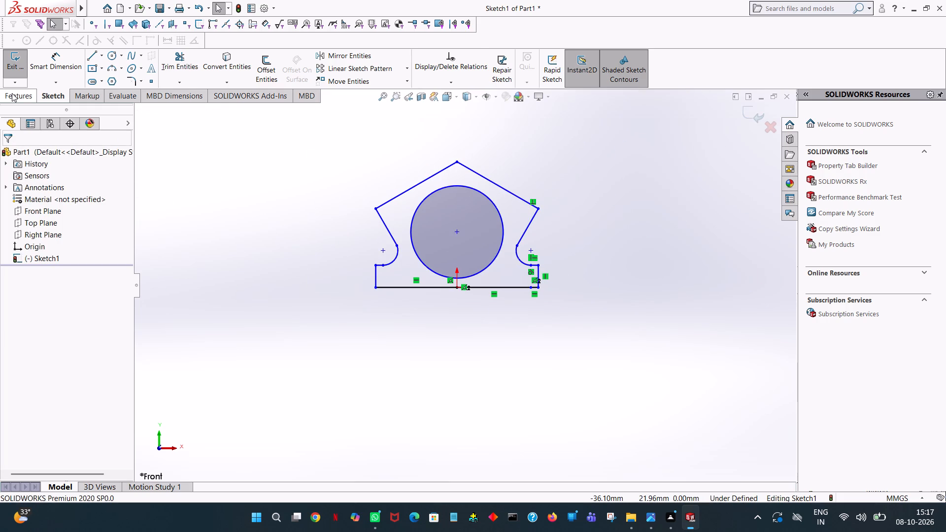
# Extrude the region between the outer profile and the circle as a 15 mm blind boss in the reversed direction.
pyautogui.click(12, 93)
pyautogui.click(27, 57)
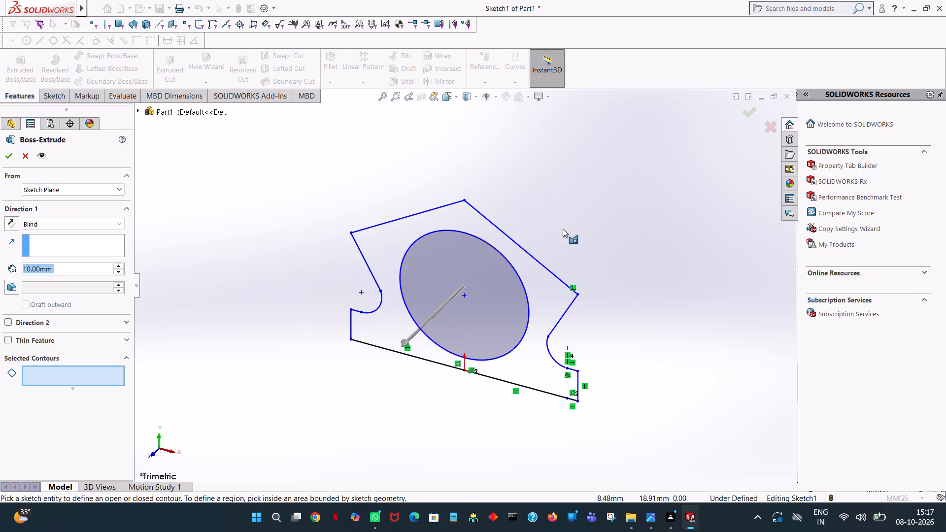
pyautogui.click(548, 288)
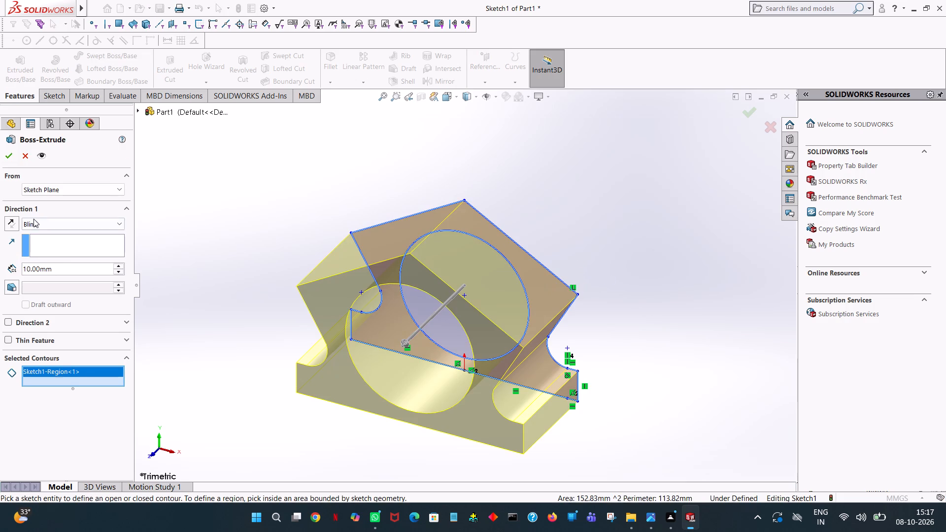
pyautogui.click(15, 224)
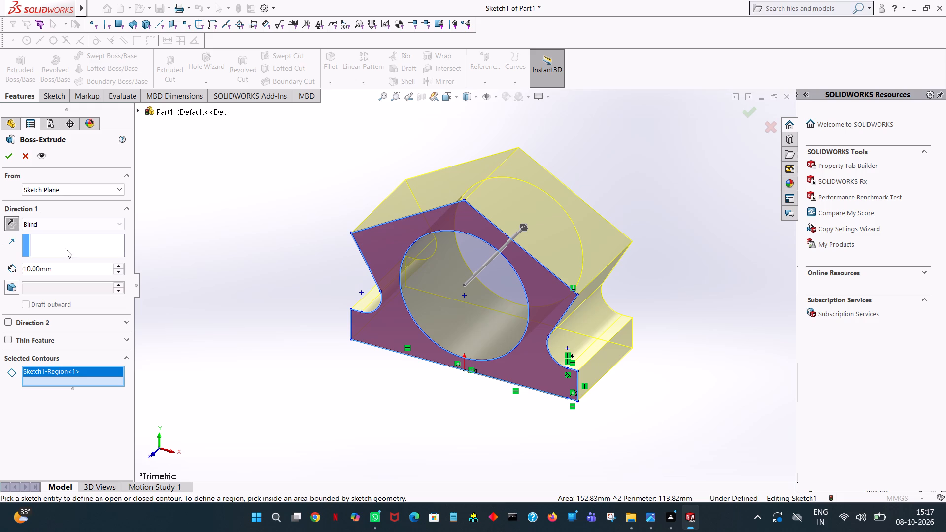
pyautogui.click(67, 268)
pyautogui.moveTo(67, 268); pyautogui.dragTo(0, 280)
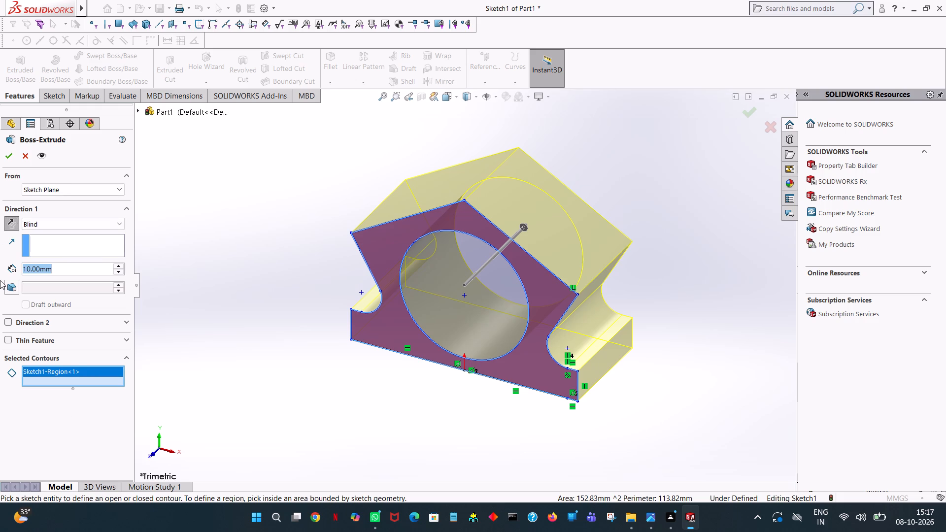
pyautogui.write('18')
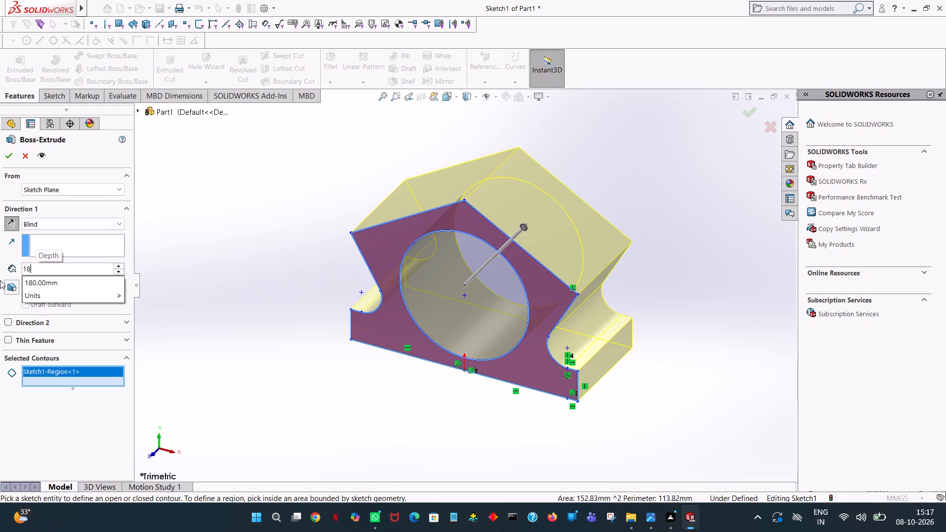
pyautogui.press('BackSpace')
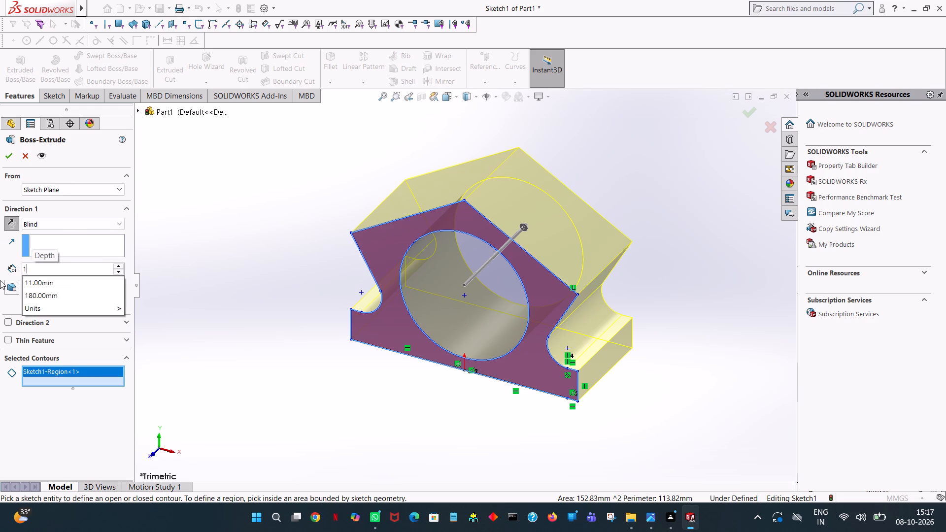
pyautogui.press('5')
pyautogui.press('Return')
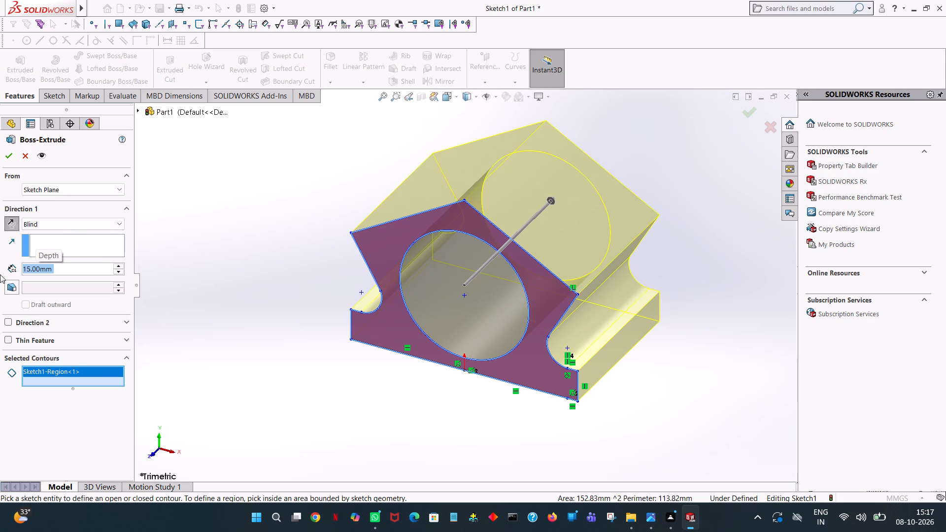
pyautogui.click(3, 152)
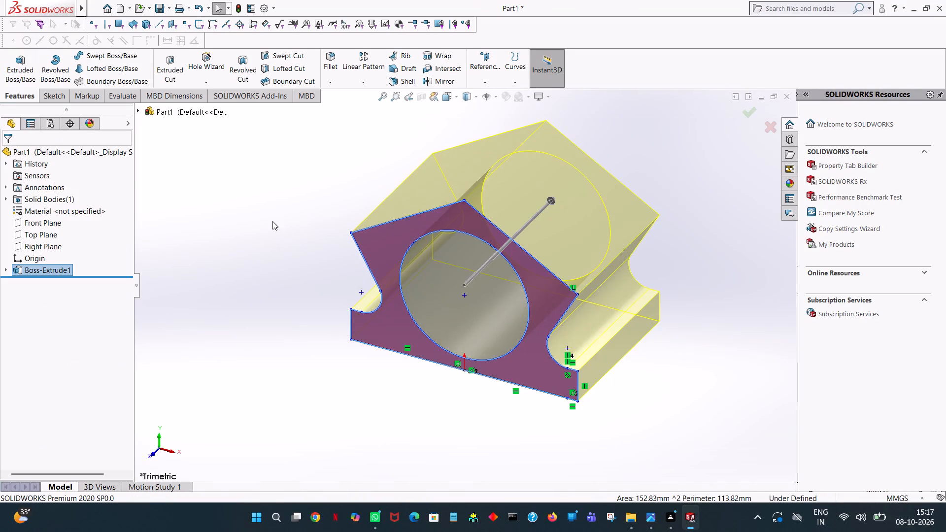
pyautogui.click(263, 218)
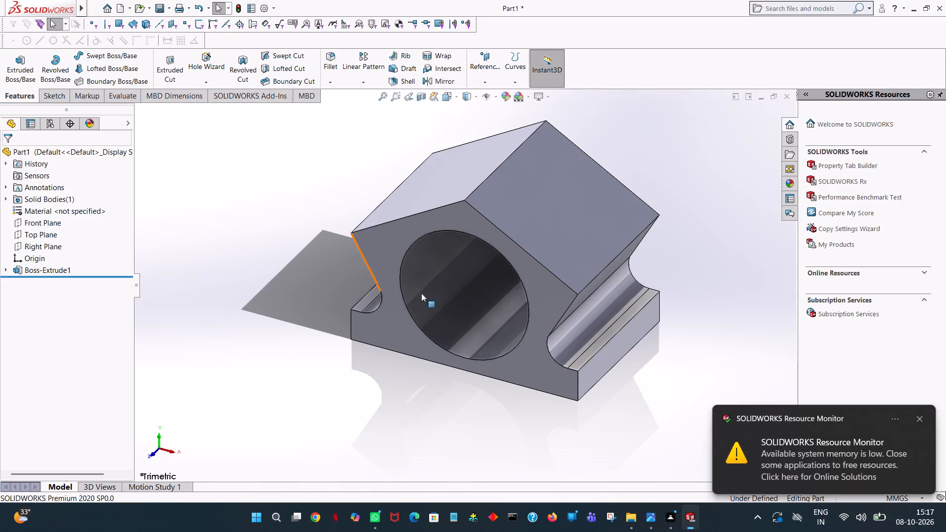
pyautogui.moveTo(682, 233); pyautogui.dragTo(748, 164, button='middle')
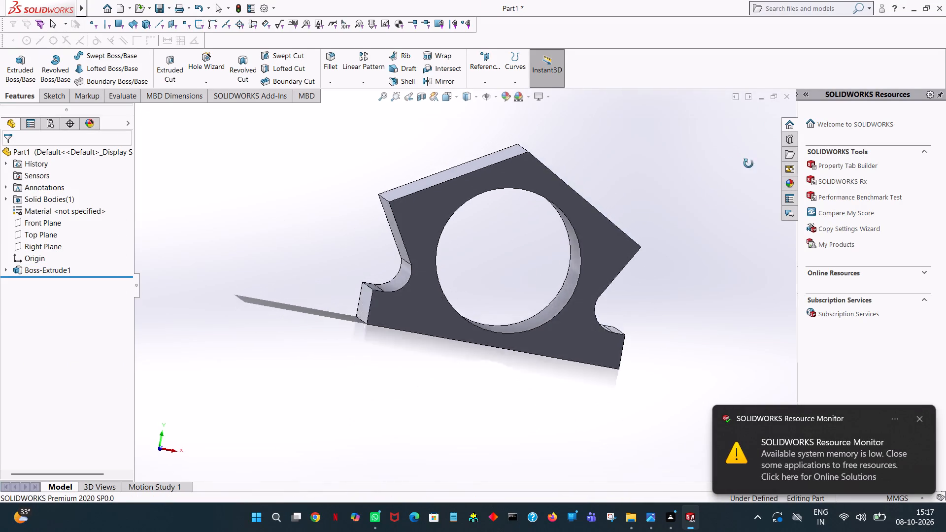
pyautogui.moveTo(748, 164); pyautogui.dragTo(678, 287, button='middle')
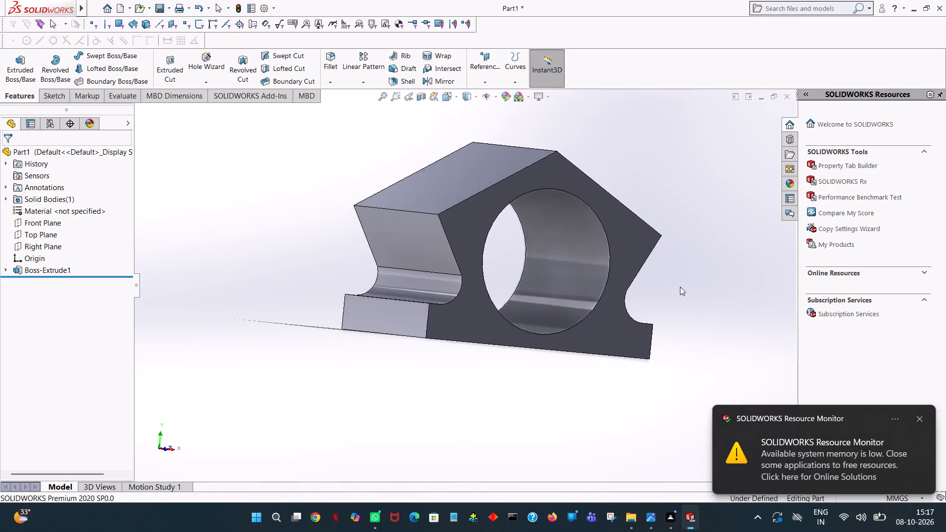
# Examine the extruded block from several sides, checking the through bore, side grooves, sloped top faces and flat base.
pyautogui.click(923, 418)
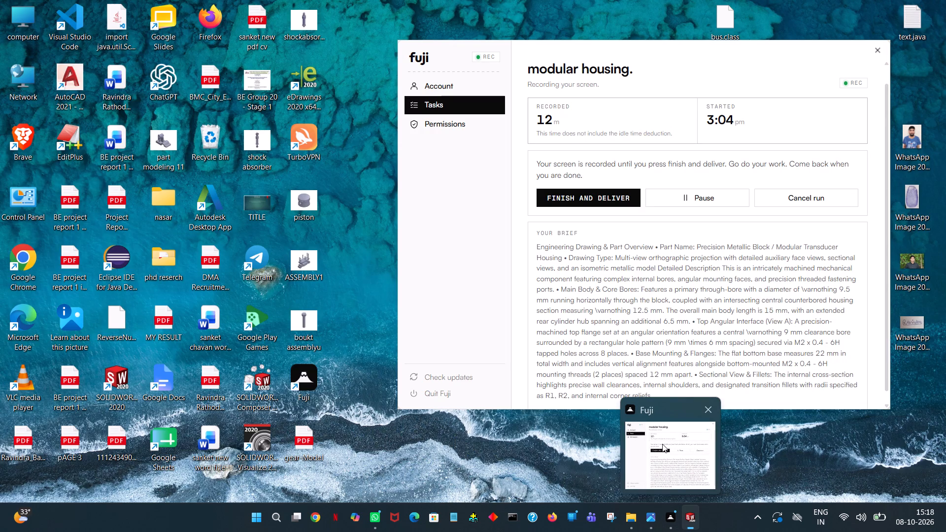
pyautogui.scroll(-2, 536, 363)
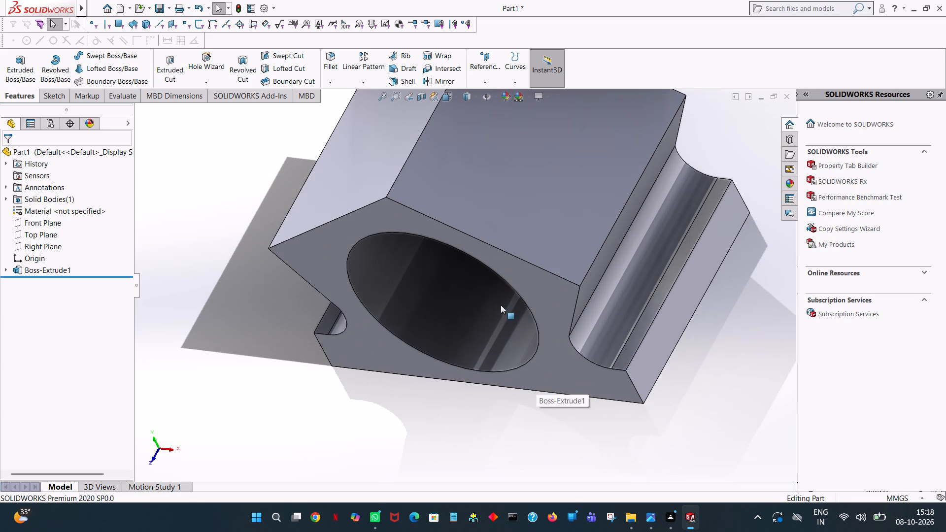
pyautogui.scroll(7, 501, 302)
pyautogui.scroll(-4, 501, 302)
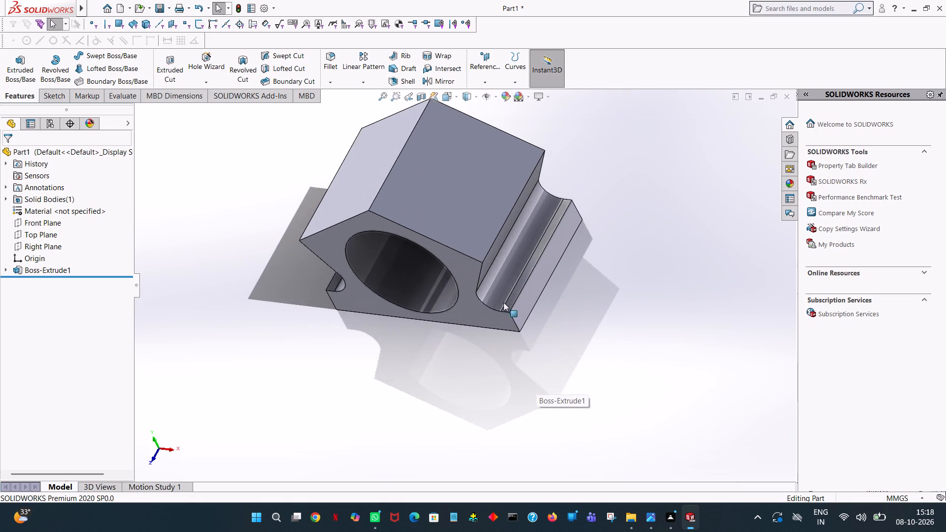
pyautogui.scroll(1, 530, 285)
pyautogui.moveTo(541, 285); pyautogui.dragTo(615, 172, button='middle')
pyautogui.scroll(1, 609, 181)
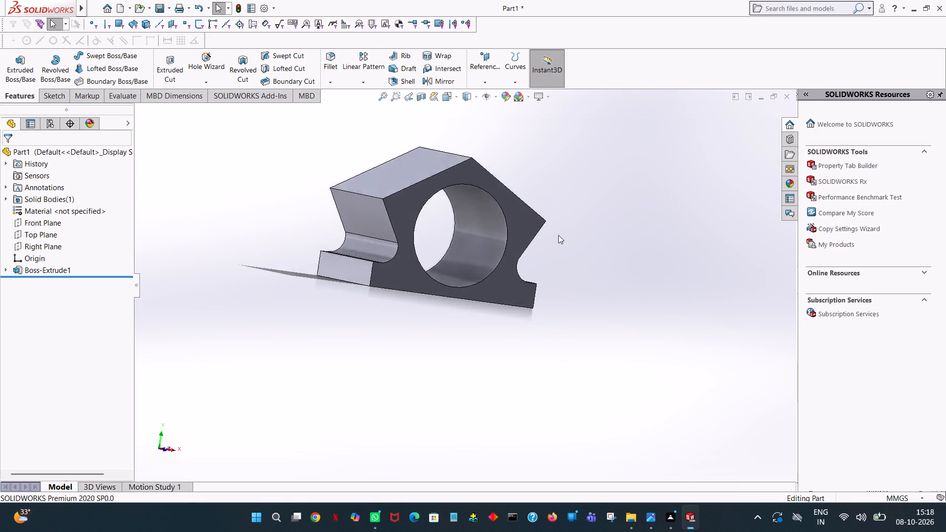
pyautogui.moveTo(308, 299); pyautogui.dragTo(472, 320, button='middle')
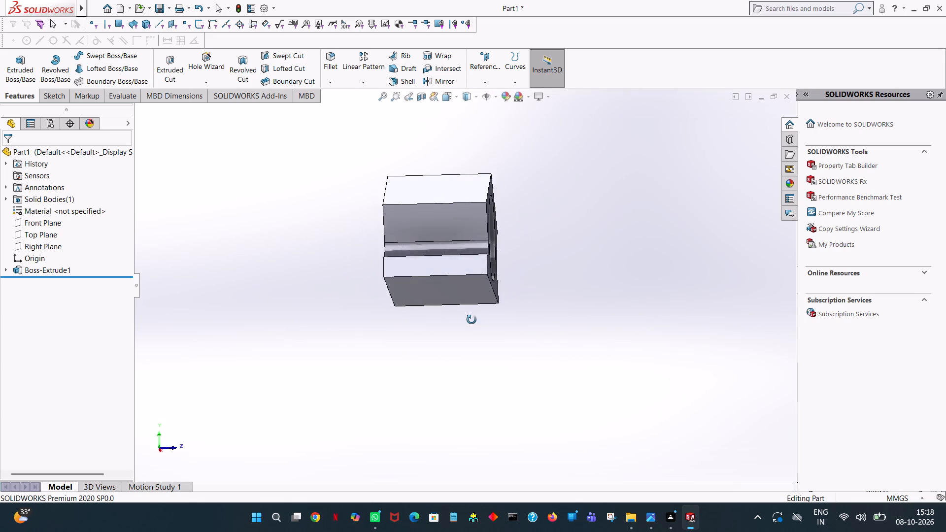
pyautogui.moveTo(472, 320); pyautogui.dragTo(487, 323, button='middle')
pyautogui.rightClick(498, 328)
pyautogui.click(638, 254)
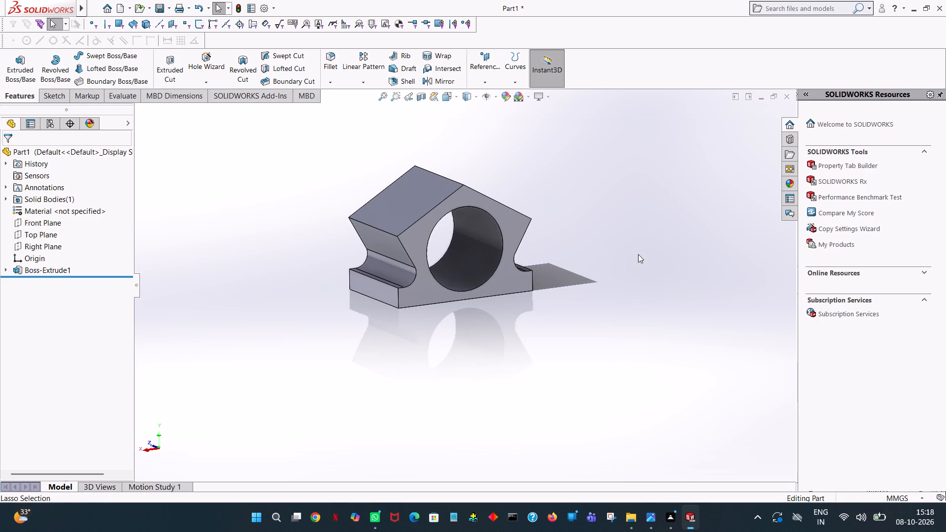
pyautogui.rightClick(522, 310)
pyautogui.click(635, 247)
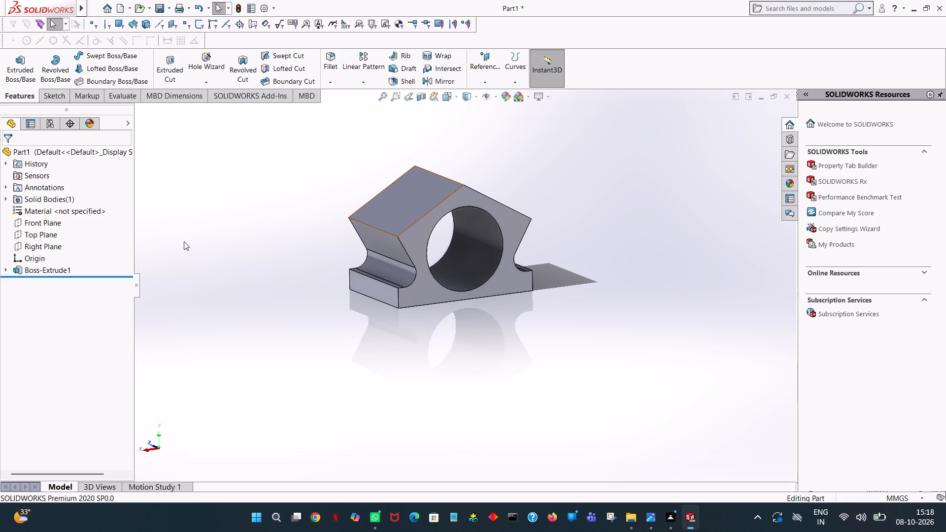
pyautogui.scroll(-8, 447, 247)
pyautogui.scroll(8, 448, 244)
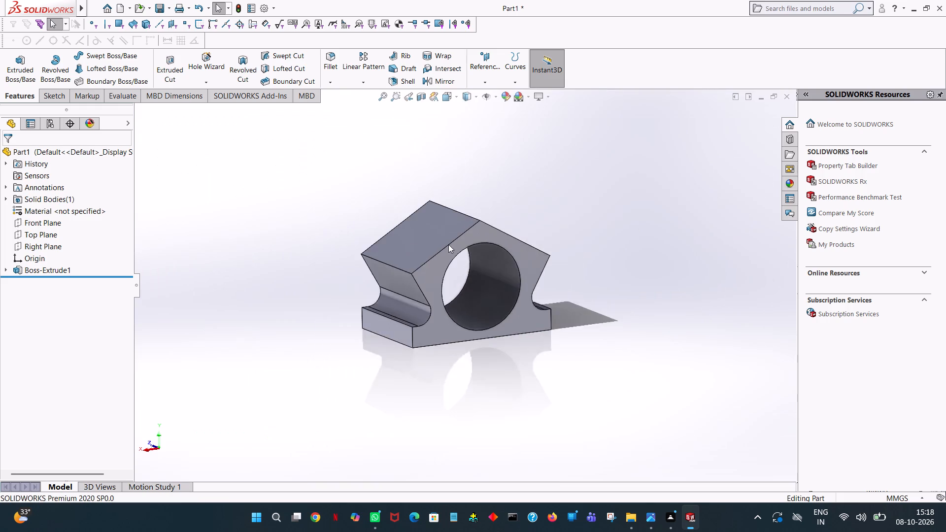
pyautogui.scroll(-5, 462, 250)
pyautogui.moveTo(508, 346); pyautogui.dragTo(413, 287, button='middle')
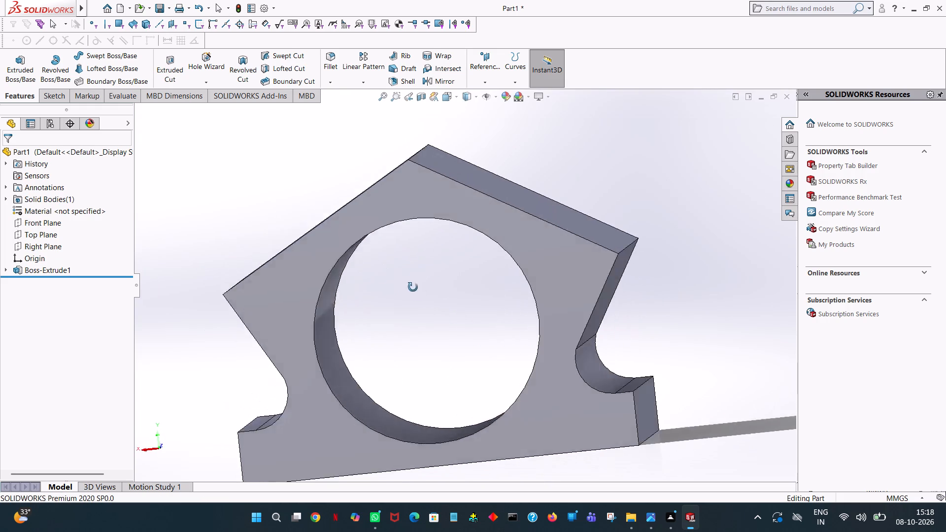
pyautogui.moveTo(413, 287); pyautogui.dragTo(332, 176, button='middle')
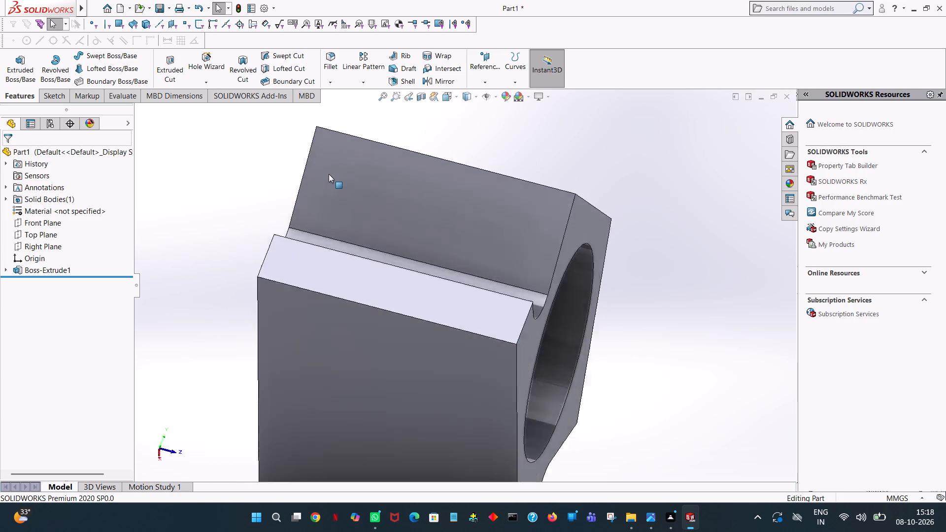
# Close SOLIDWORKS without saving the modified part.
pyautogui.click(937, 1)
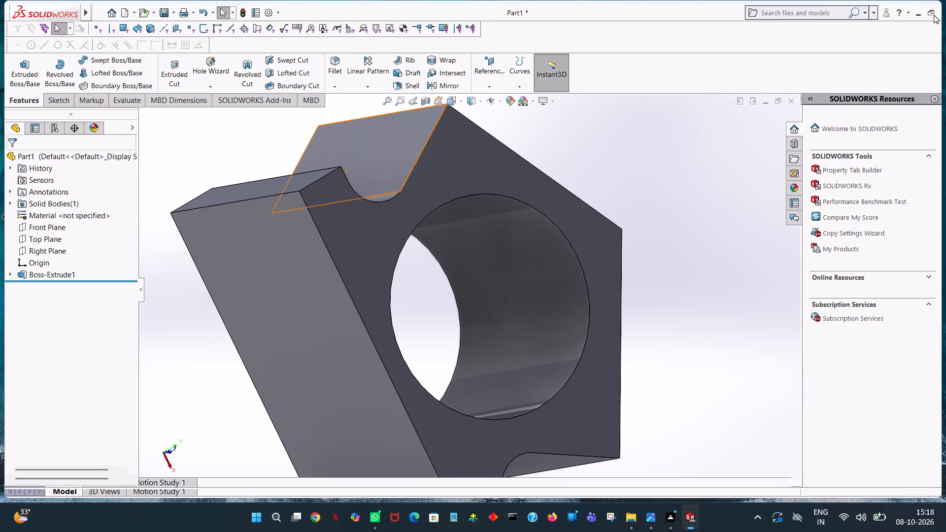
pyautogui.click(933, 15)
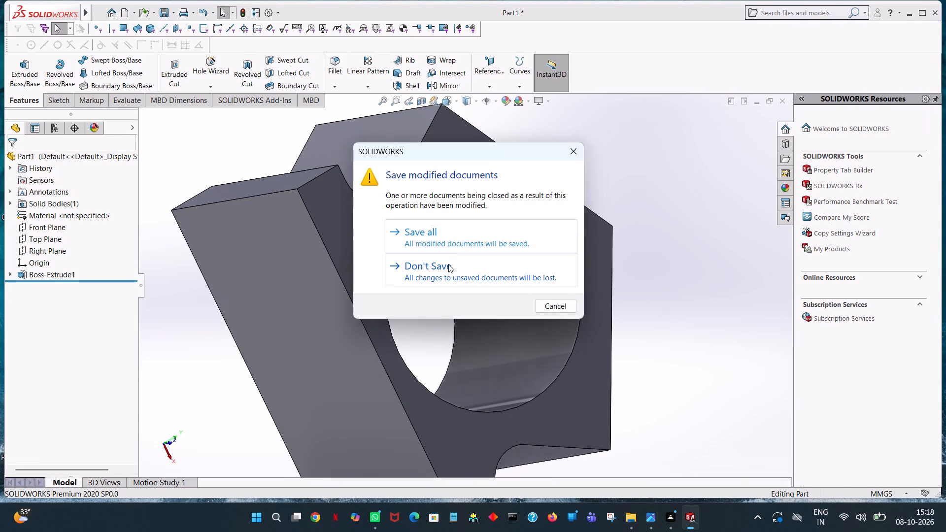
pyautogui.click(438, 271)
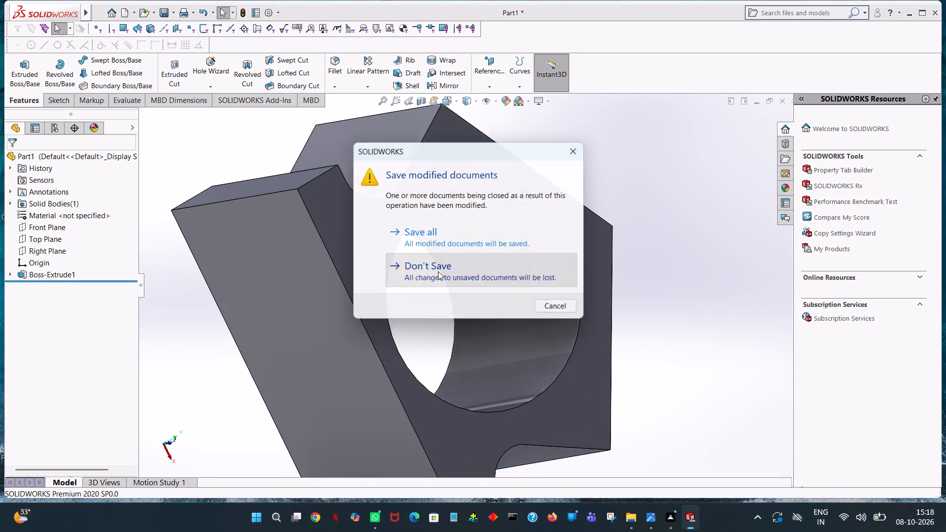
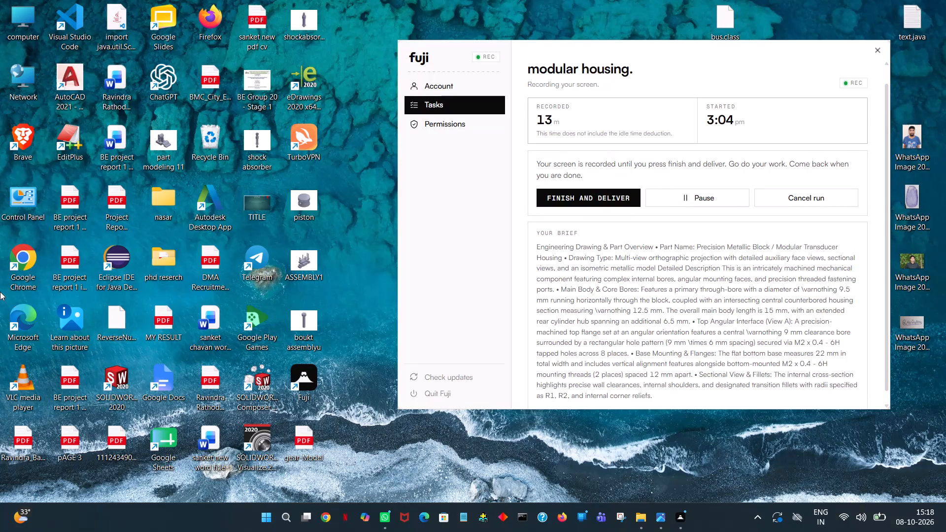
# Launch SOLIDWORKS 2020, create a new part document and maximise the window.
pyautogui.doubleClick(110, 372)
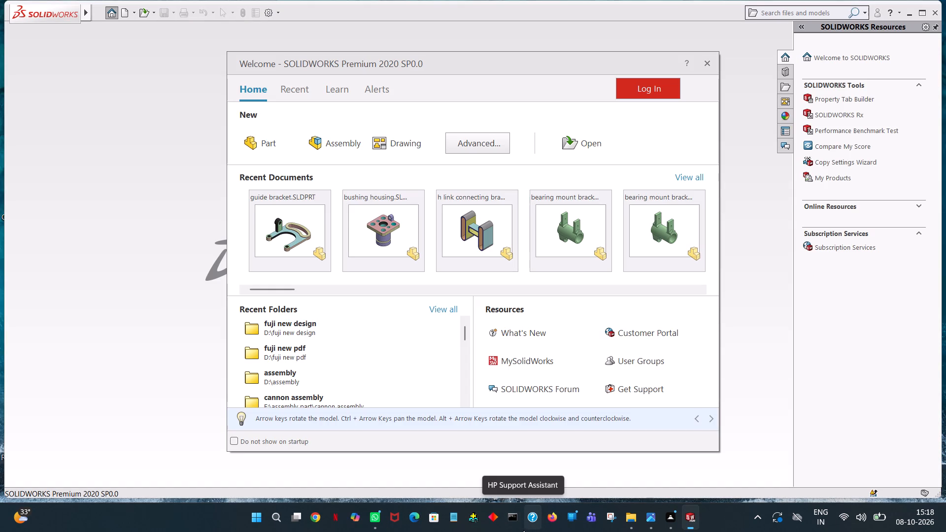
pyautogui.doubleClick(270, 142)
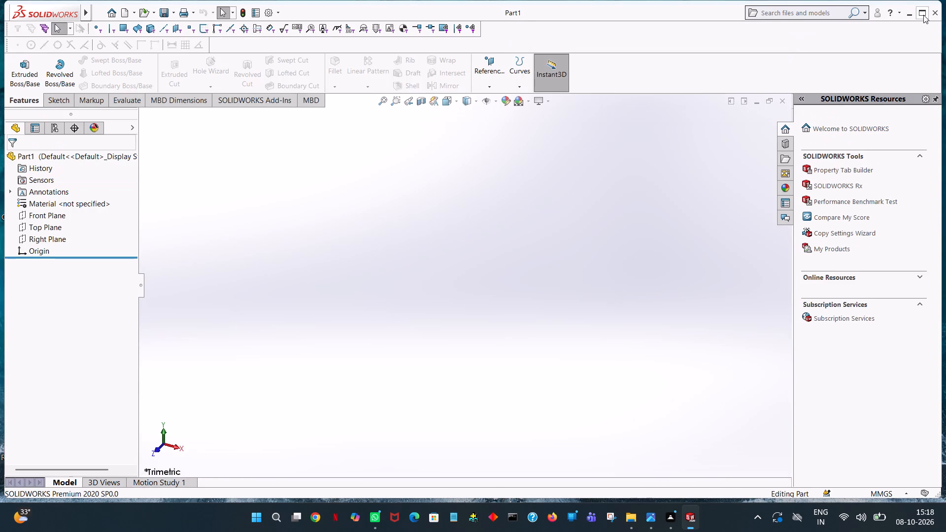
pyautogui.click(923, 15)
# Start a sketch on the Front Plane.
pyautogui.click(56, 95)
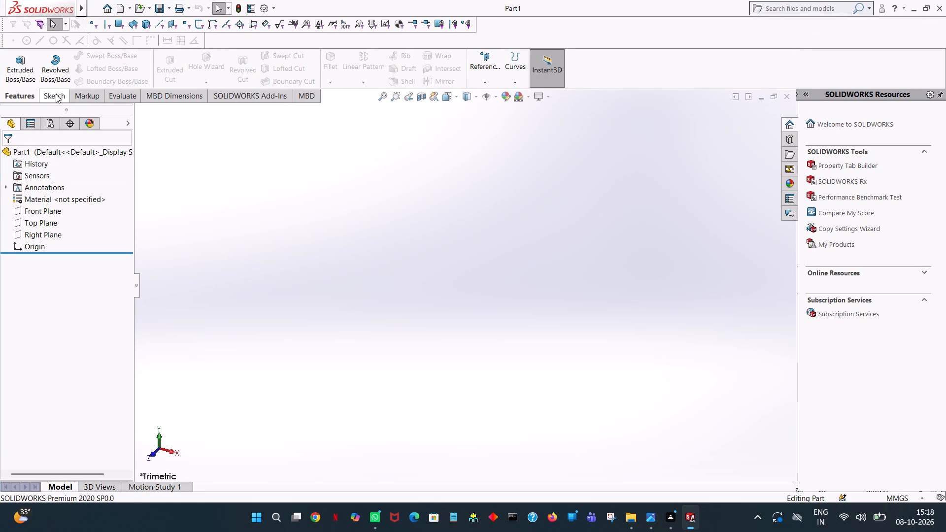
pyautogui.click(47, 216)
pyautogui.click(58, 200)
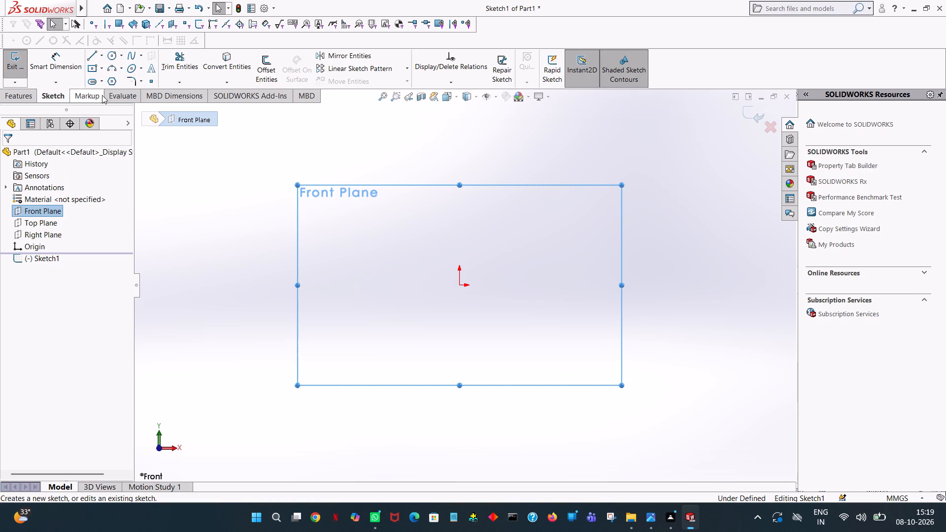
# Sketch a line upward from the origin and set its length to 17 mm and its angle to 90°.
pyautogui.click(91, 58)
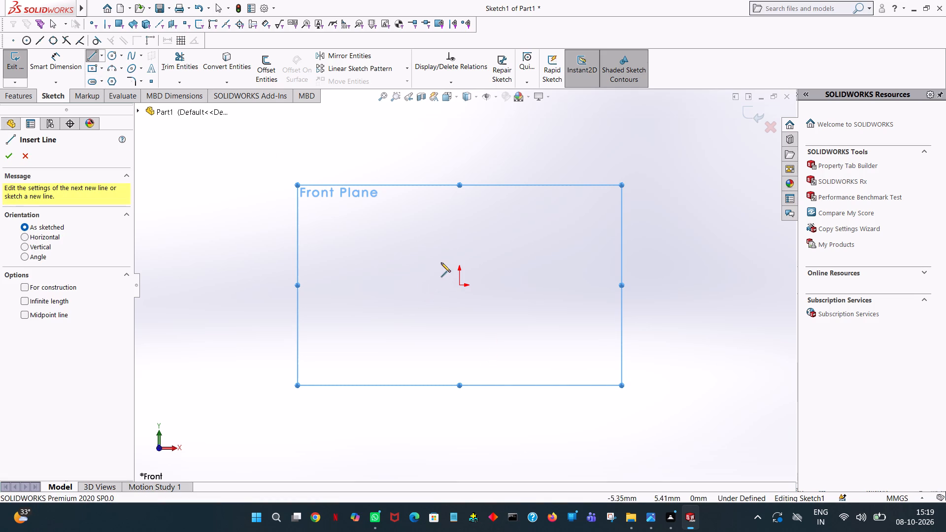
pyautogui.click(459, 285)
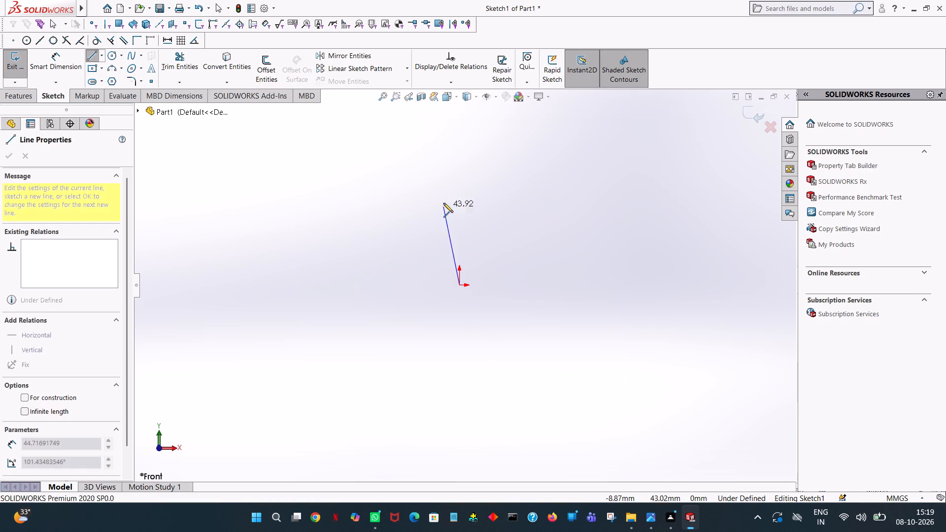
pyautogui.click(463, 171)
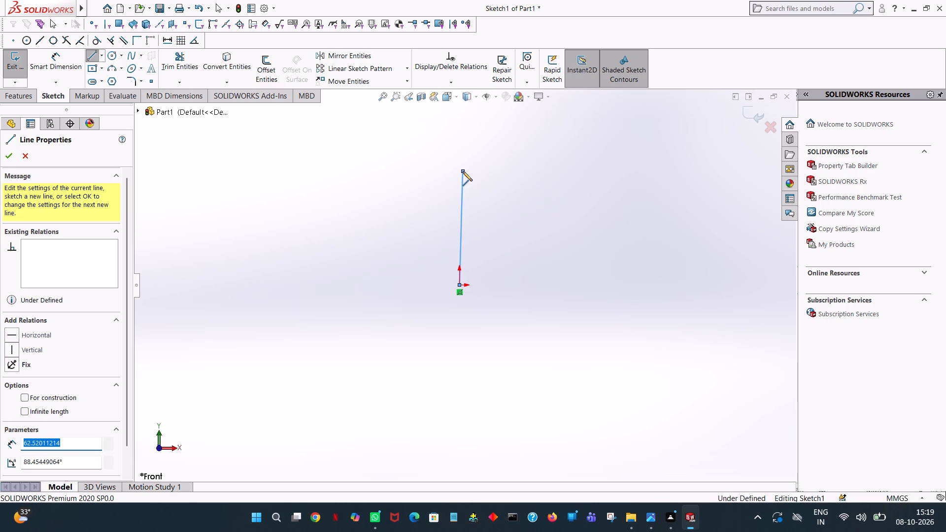
pyautogui.click(463, 171)
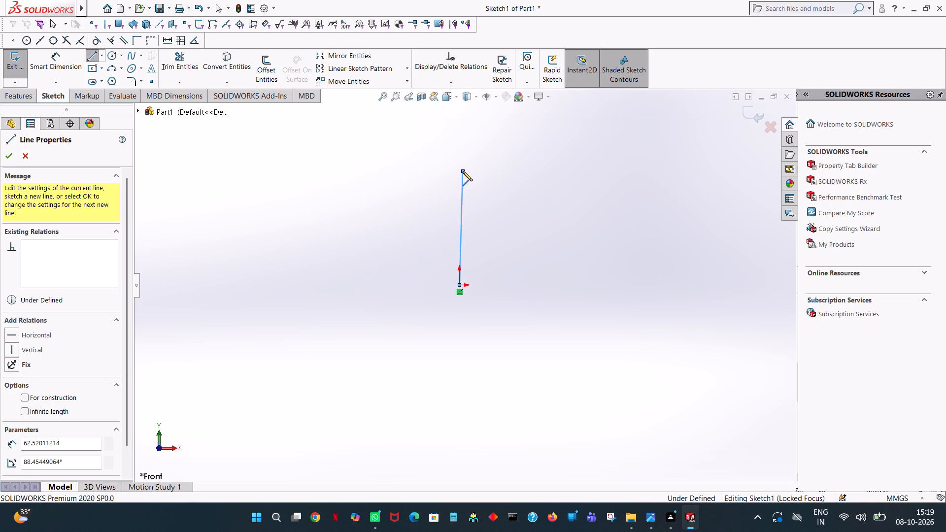
pyautogui.press('1')
pyautogui.rightClick(463, 171)
pyautogui.click(490, 183)
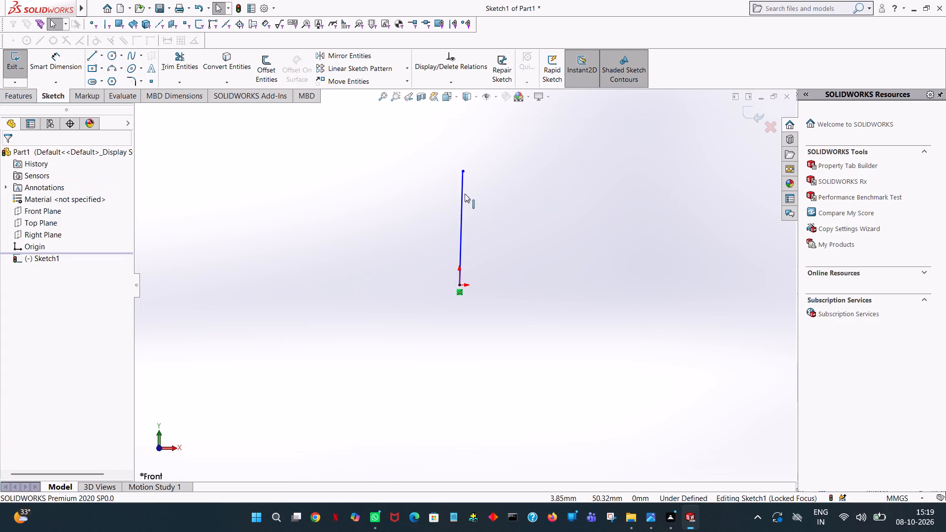
pyautogui.click(465, 194)
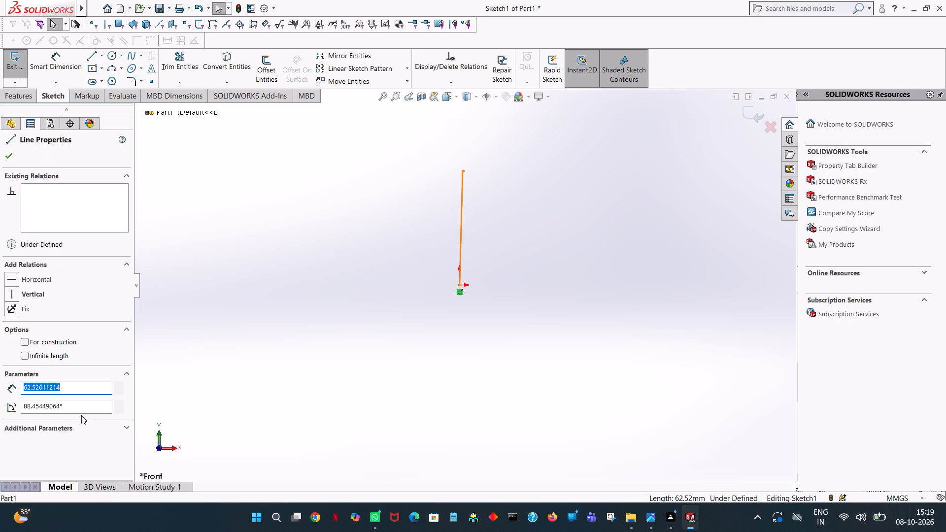
pyautogui.write('17')
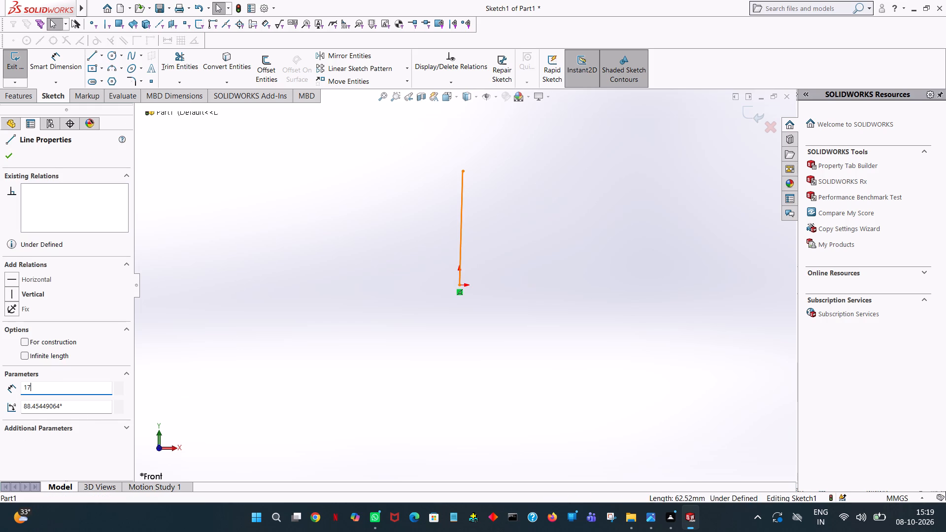
pyautogui.doubleClick(78, 406)
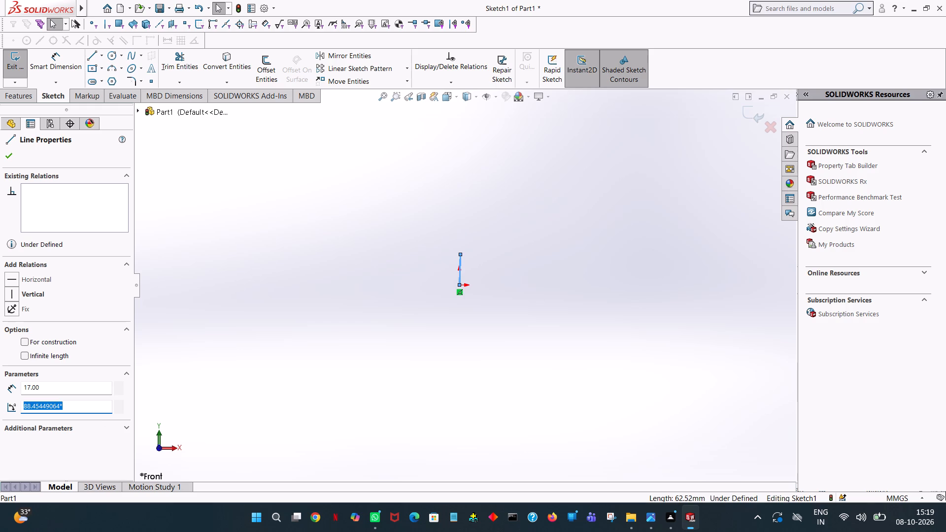
pyautogui.write('90')
pyautogui.press('Return')
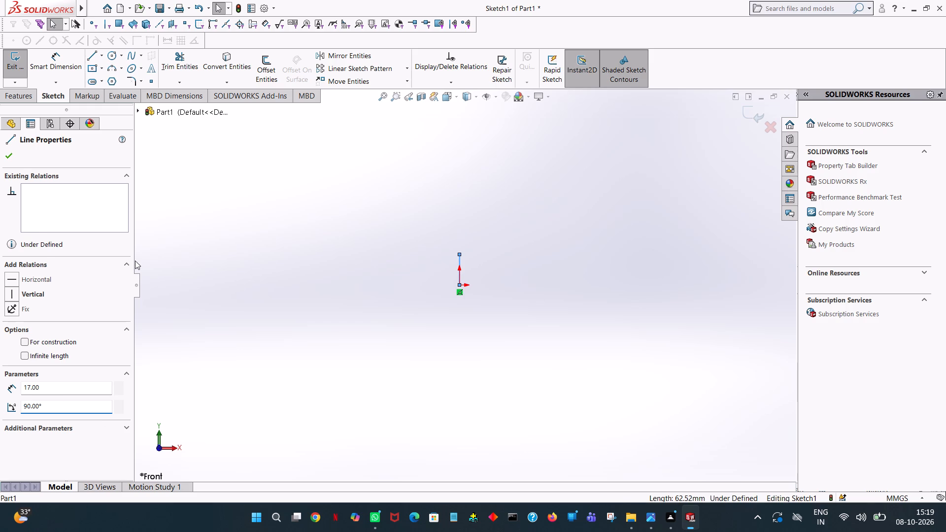
pyautogui.click(308, 210)
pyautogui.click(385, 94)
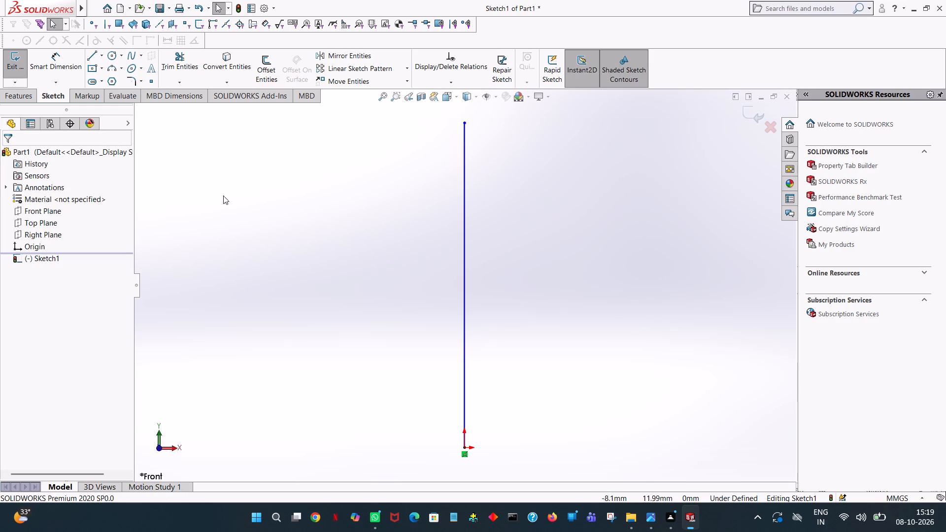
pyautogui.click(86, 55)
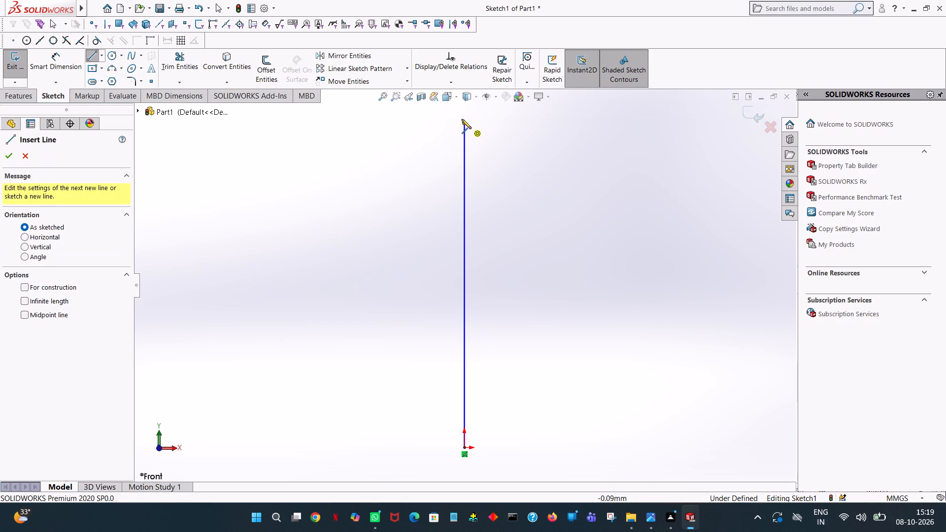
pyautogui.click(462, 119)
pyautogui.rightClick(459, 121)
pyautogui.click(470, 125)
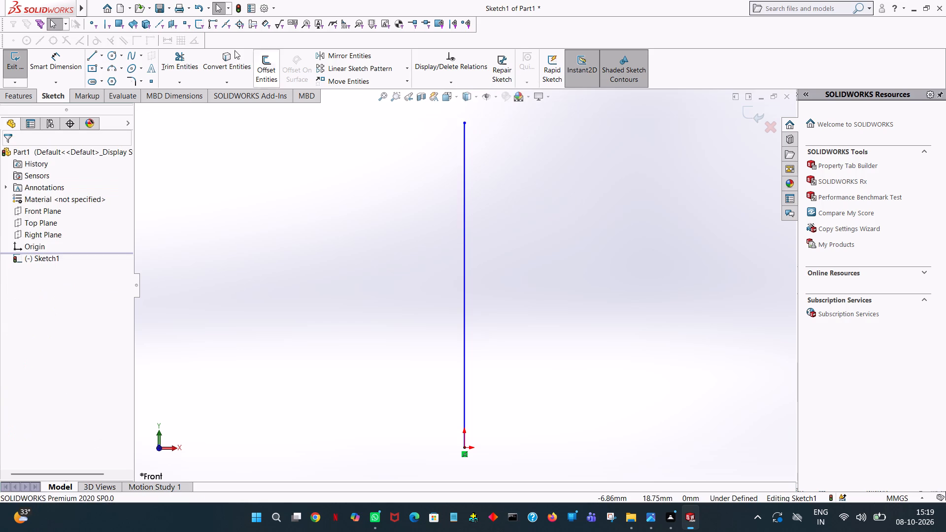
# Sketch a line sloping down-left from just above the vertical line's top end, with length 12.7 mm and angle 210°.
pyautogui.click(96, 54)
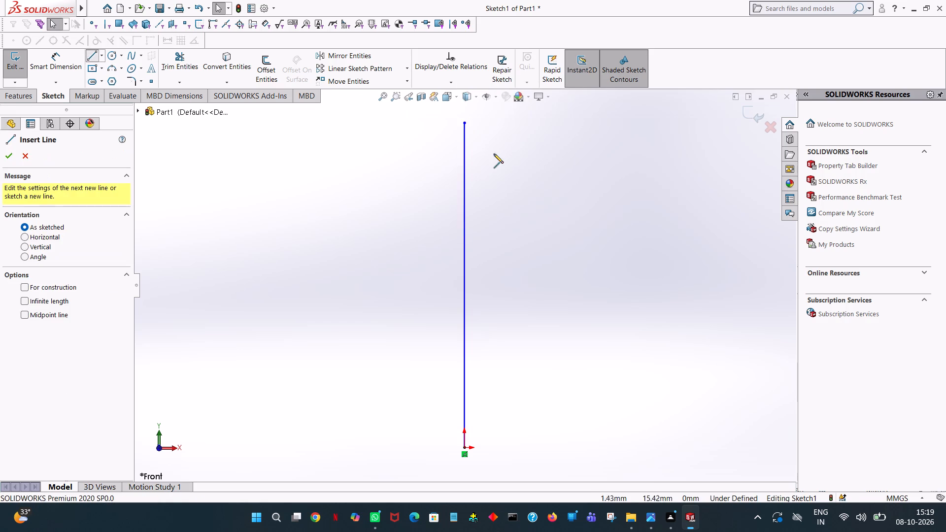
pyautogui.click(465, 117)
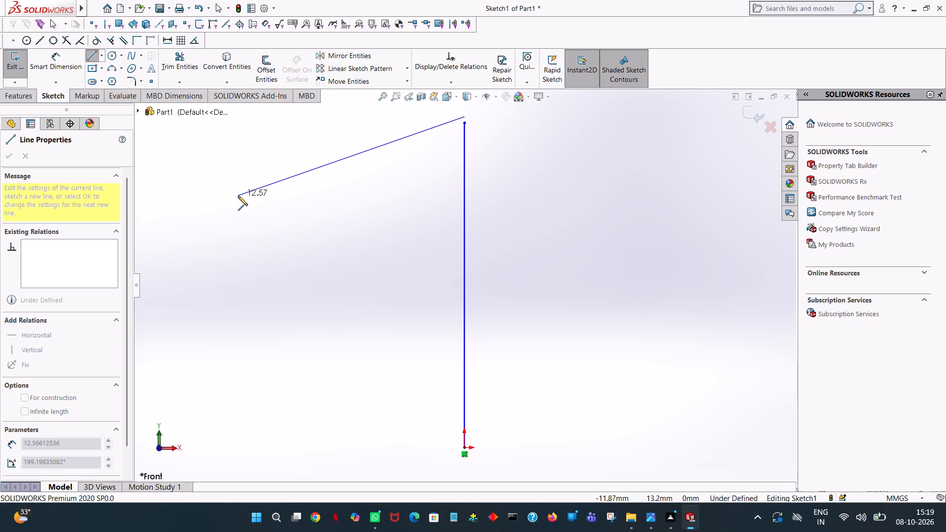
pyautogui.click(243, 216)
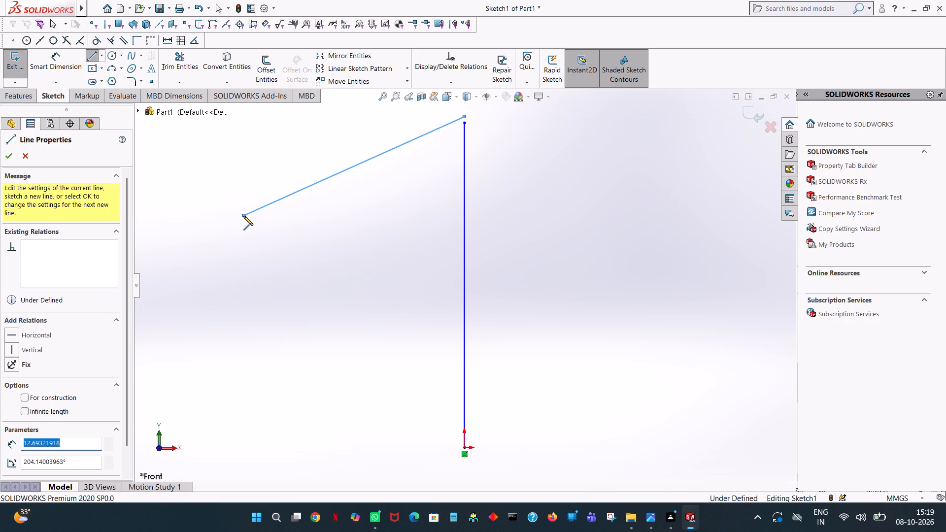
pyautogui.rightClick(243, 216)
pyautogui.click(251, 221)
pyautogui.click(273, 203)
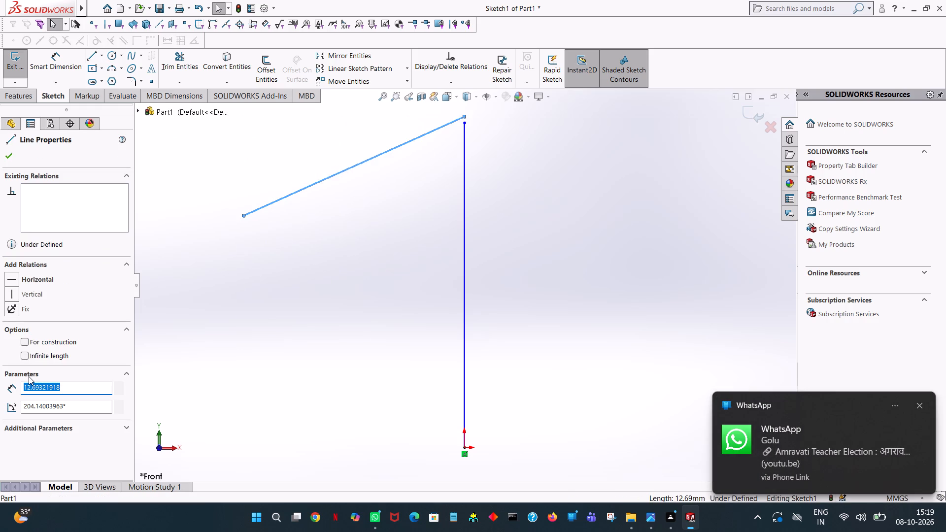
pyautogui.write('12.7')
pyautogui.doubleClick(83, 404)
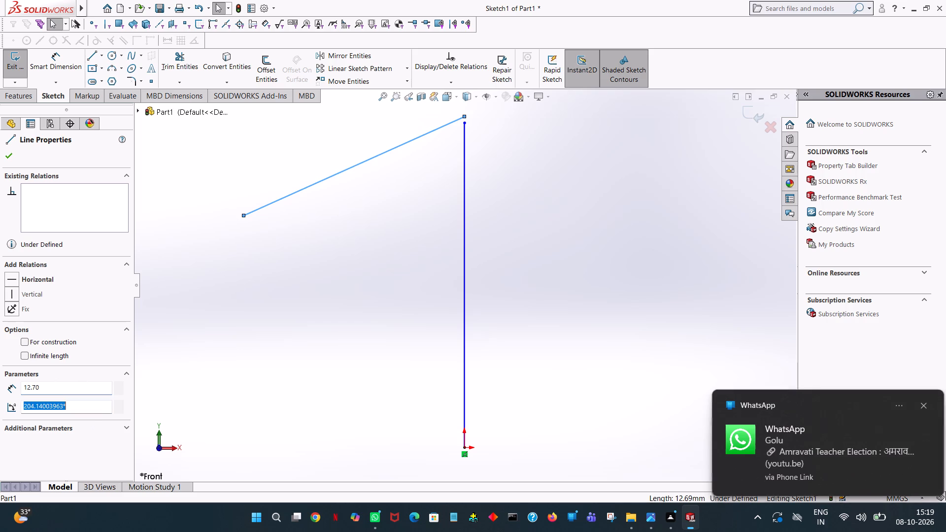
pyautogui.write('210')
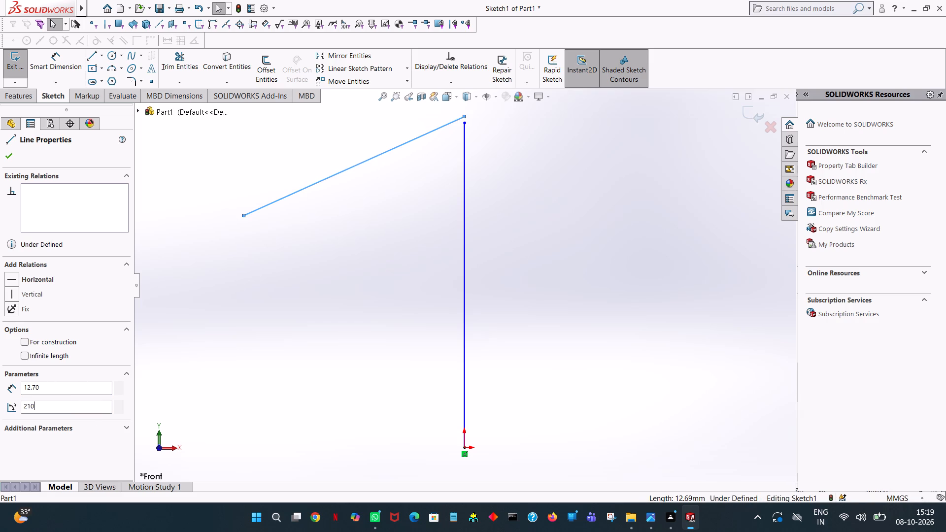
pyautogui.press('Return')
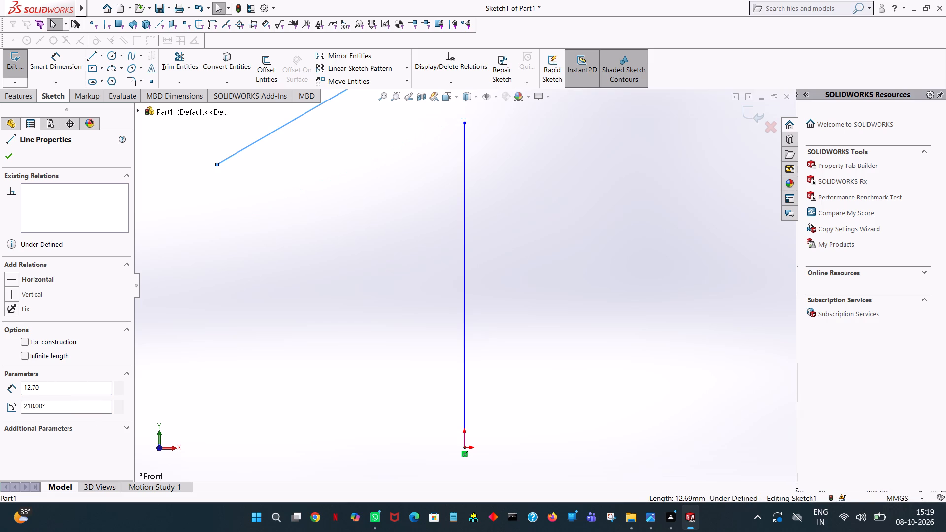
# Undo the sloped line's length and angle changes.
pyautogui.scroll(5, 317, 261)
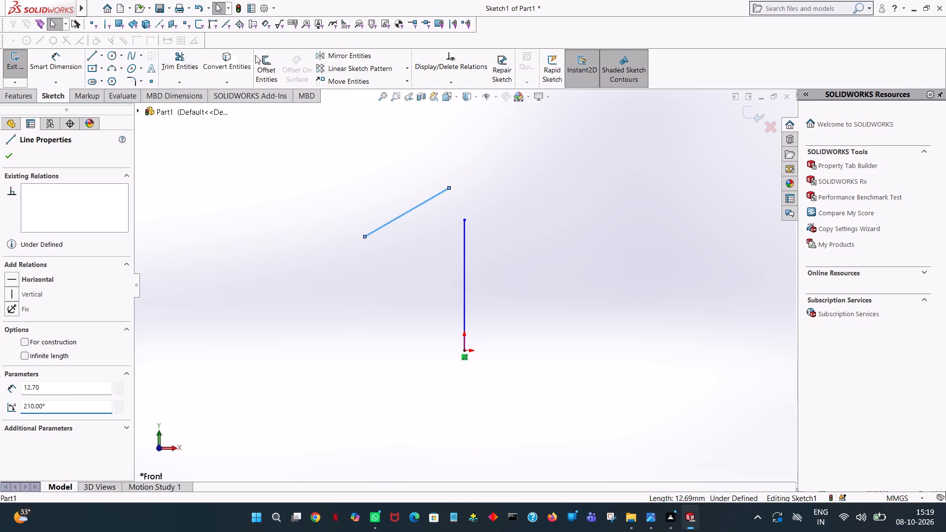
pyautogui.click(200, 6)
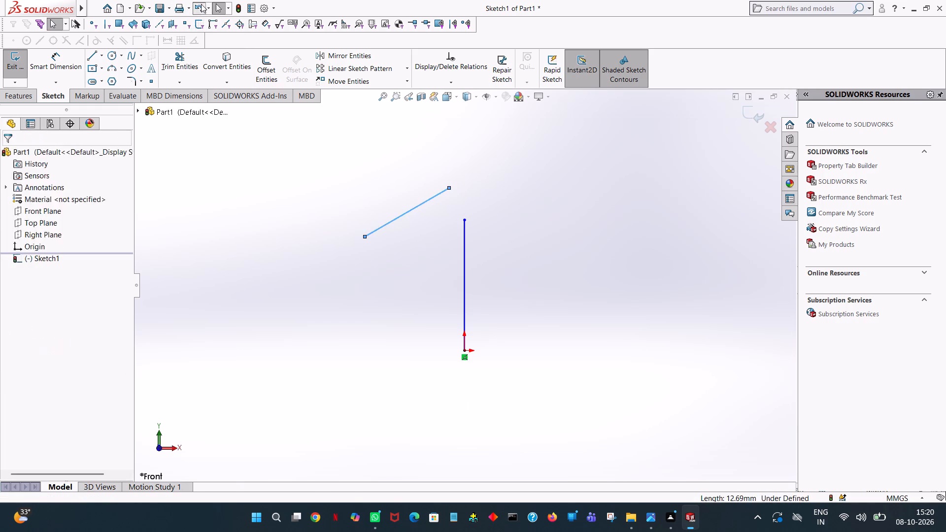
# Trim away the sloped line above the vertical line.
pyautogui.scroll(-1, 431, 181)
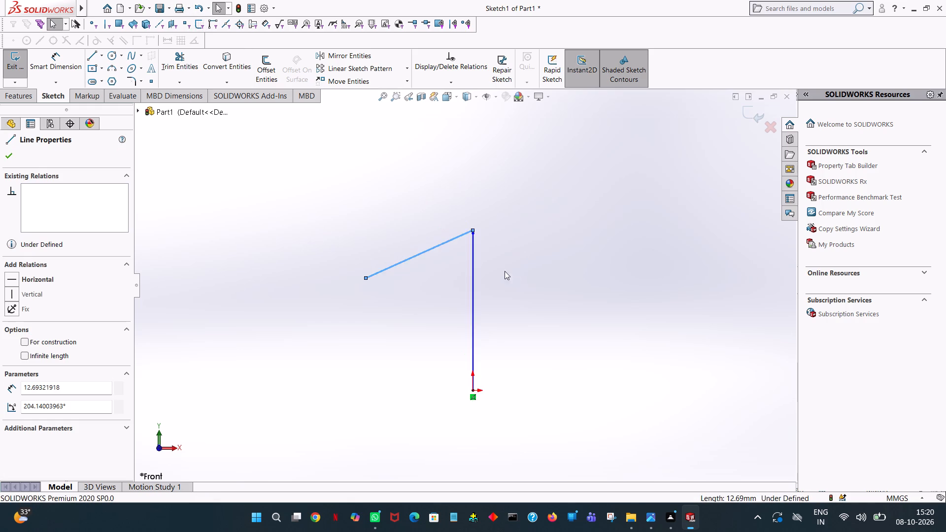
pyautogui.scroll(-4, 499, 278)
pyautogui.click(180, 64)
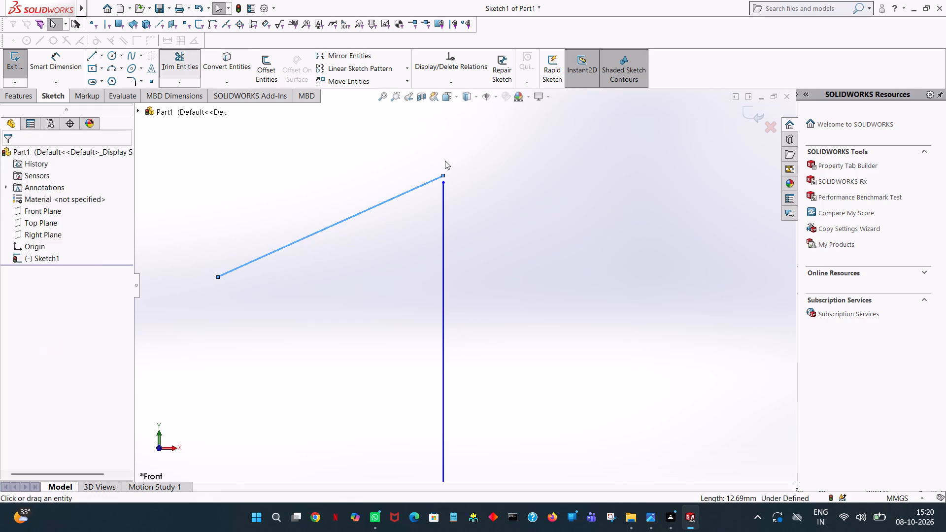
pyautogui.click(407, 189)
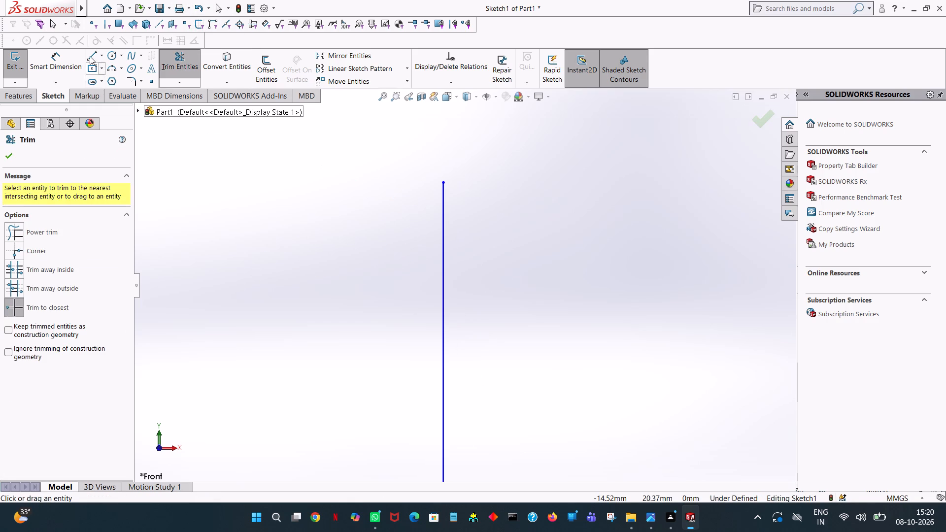
# Sketch a line sloping down-left from the vertical line's top end, with length 12.7 mm and angle 210°.
pyautogui.click(90, 56)
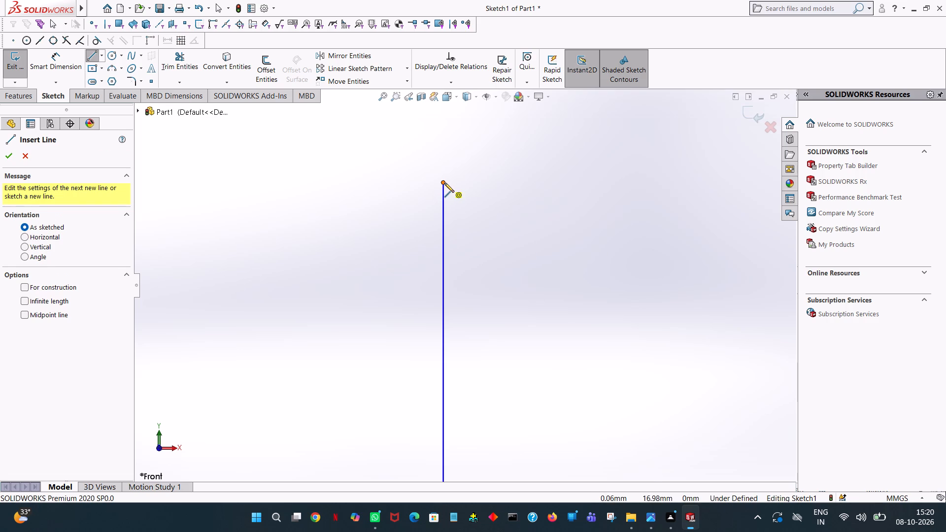
pyautogui.click(442, 180)
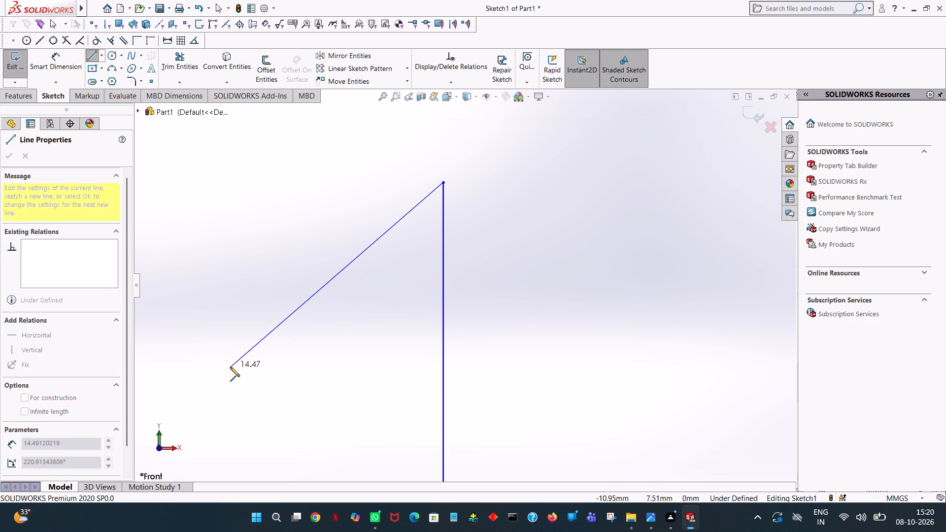
pyautogui.click(230, 367)
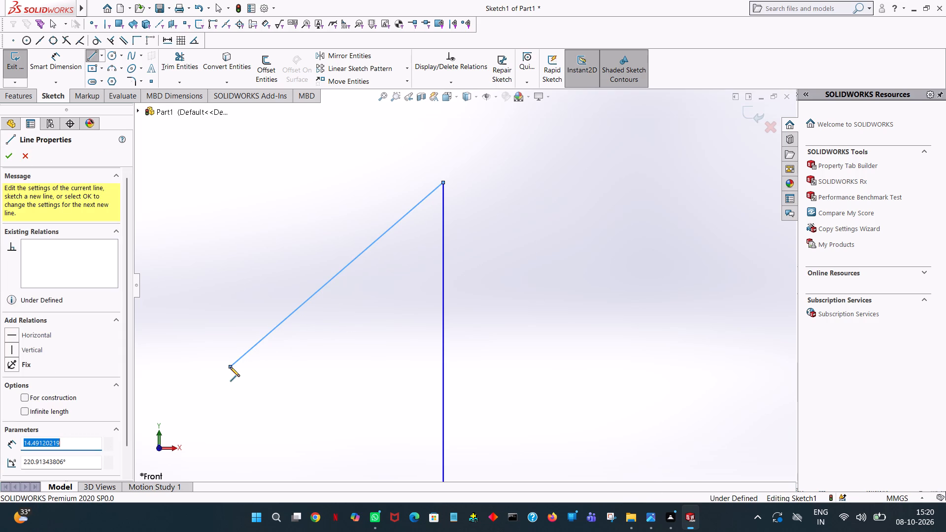
pyautogui.write('12')
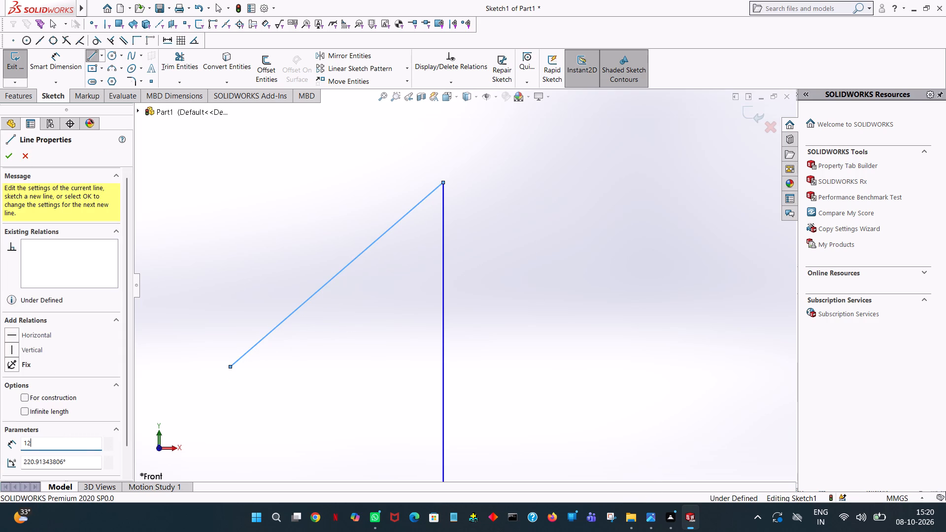
pyautogui.press('.')
pyautogui.press('5')
pyautogui.press('BackSpace')
pyautogui.press('7')
pyautogui.rightClick(258, 294)
pyautogui.click(274, 299)
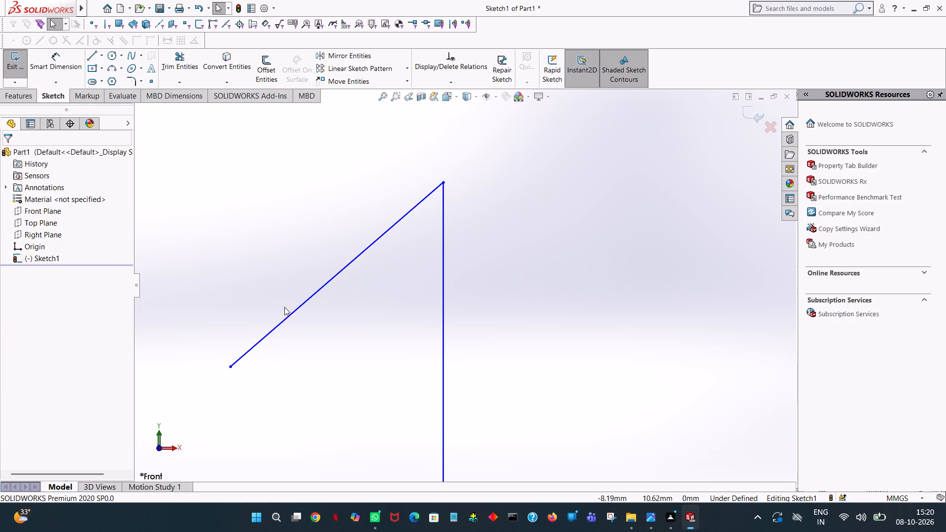
pyautogui.click(294, 312)
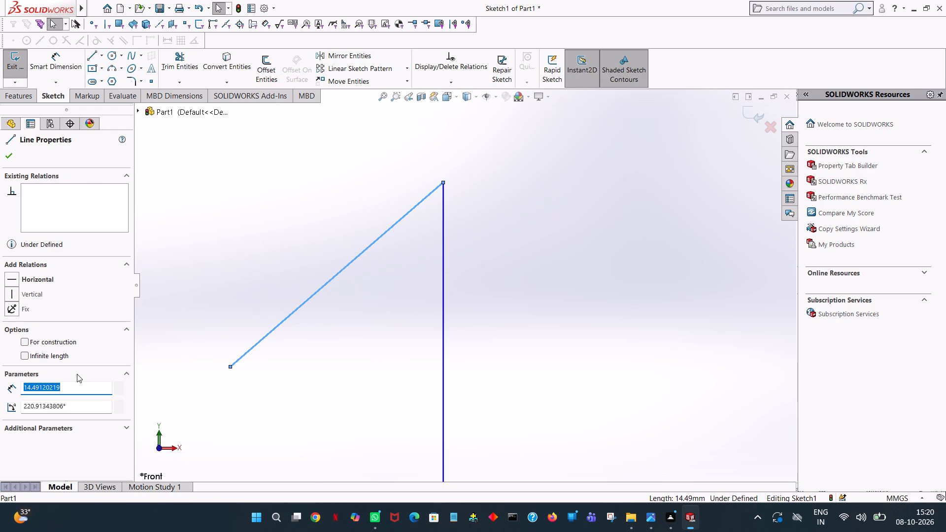
pyautogui.write('12.7')
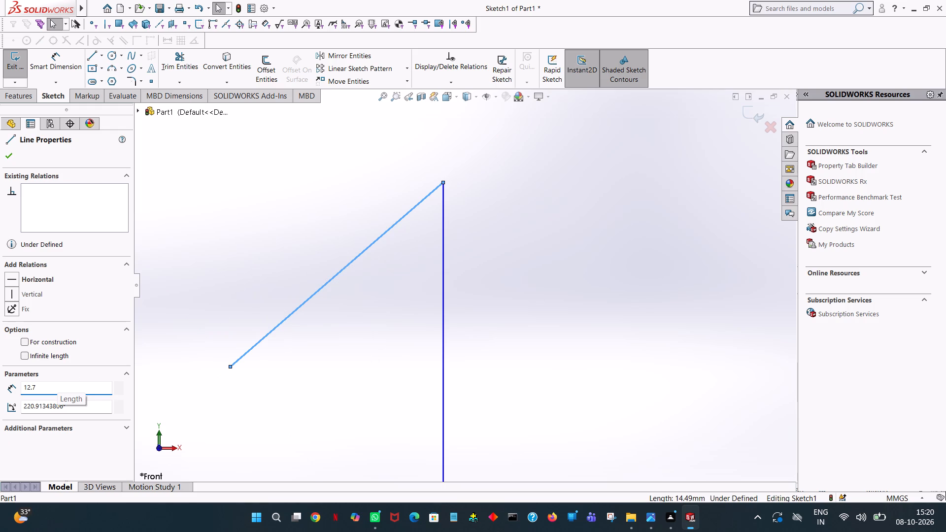
pyautogui.doubleClick(68, 405)
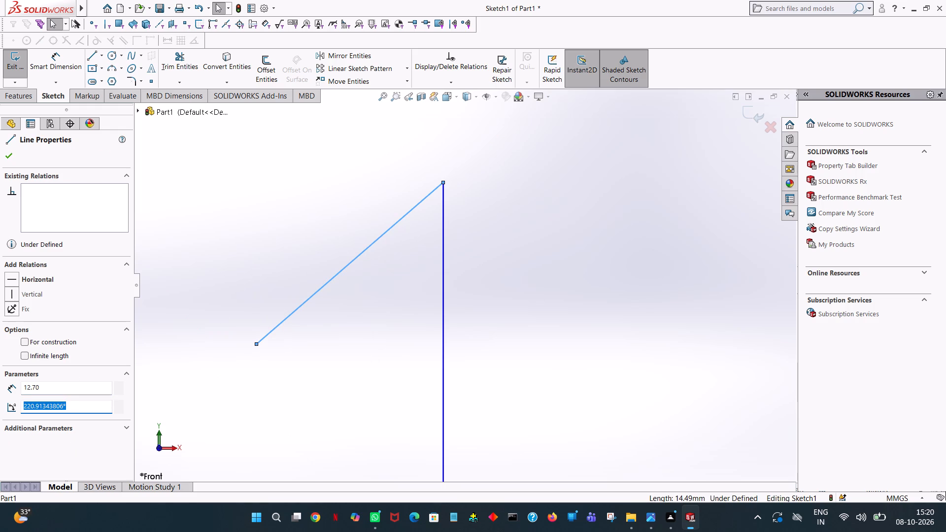
pyautogui.write('210')
pyautogui.press('Return')
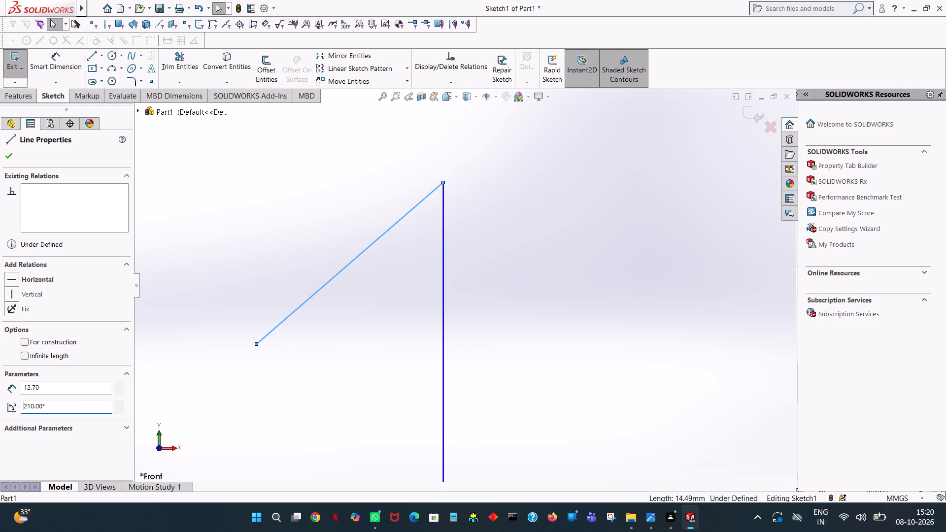
pyautogui.click(234, 208)
# Sketch a matching line sloping down-right from the vertical line's top end, with length 12.7 mm and angle 330°.
pyautogui.scroll(-4, 315, 233)
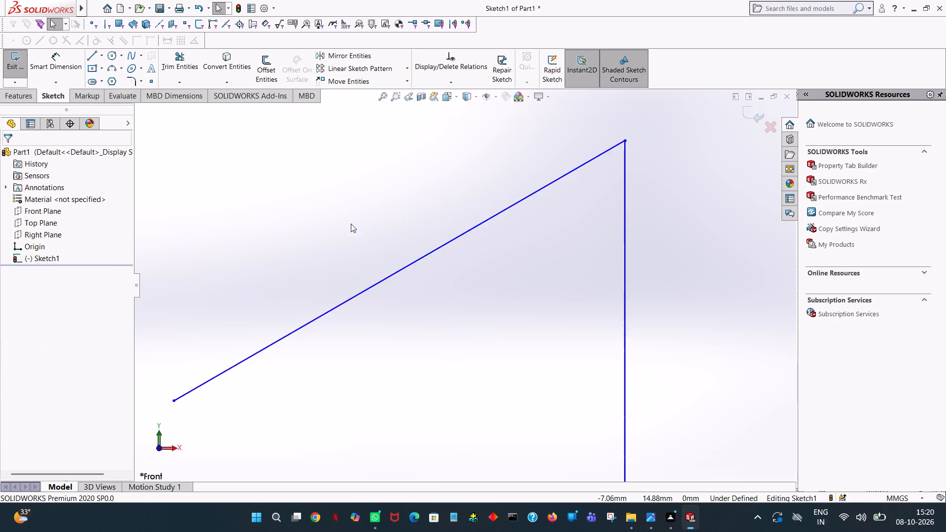
pyautogui.scroll(9, 355, 222)
pyautogui.scroll(-2, 511, 323)
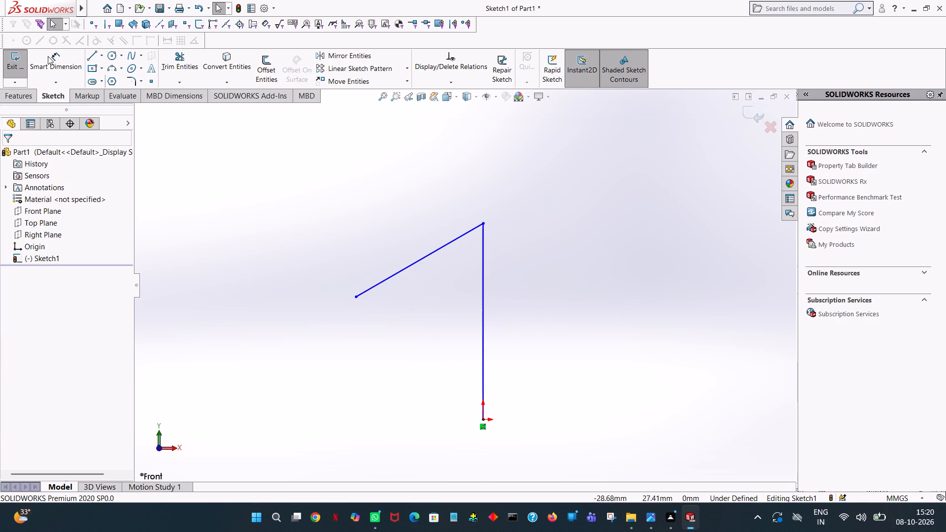
pyautogui.click(94, 53)
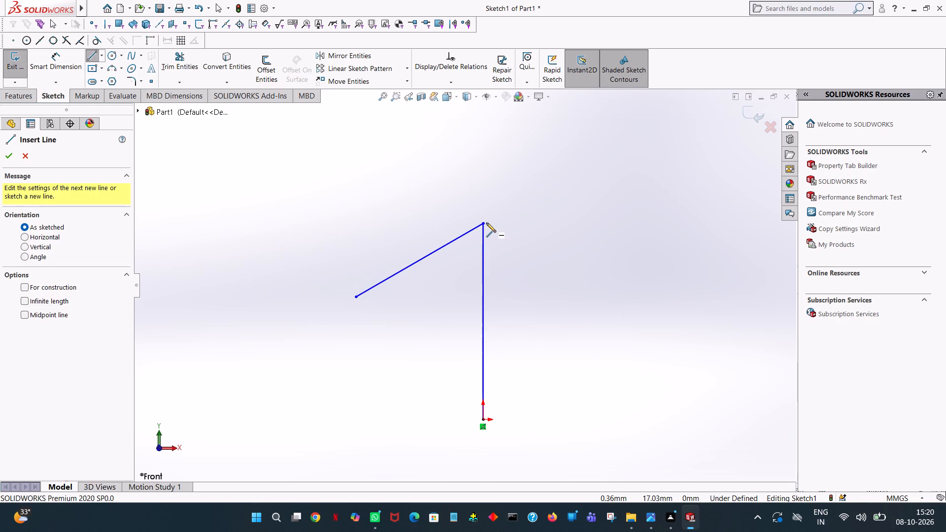
pyautogui.click(481, 221)
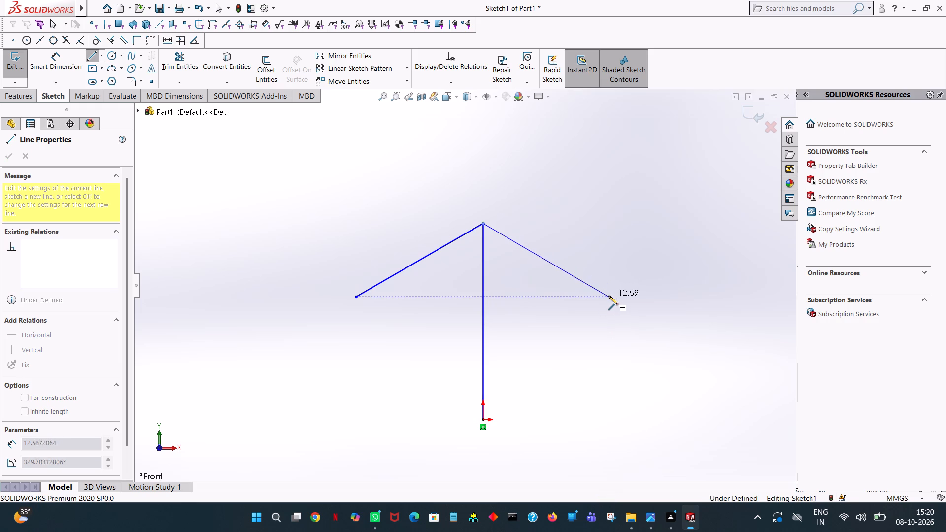
pyautogui.click(608, 296)
pyautogui.rightClick(608, 295)
pyautogui.click(650, 303)
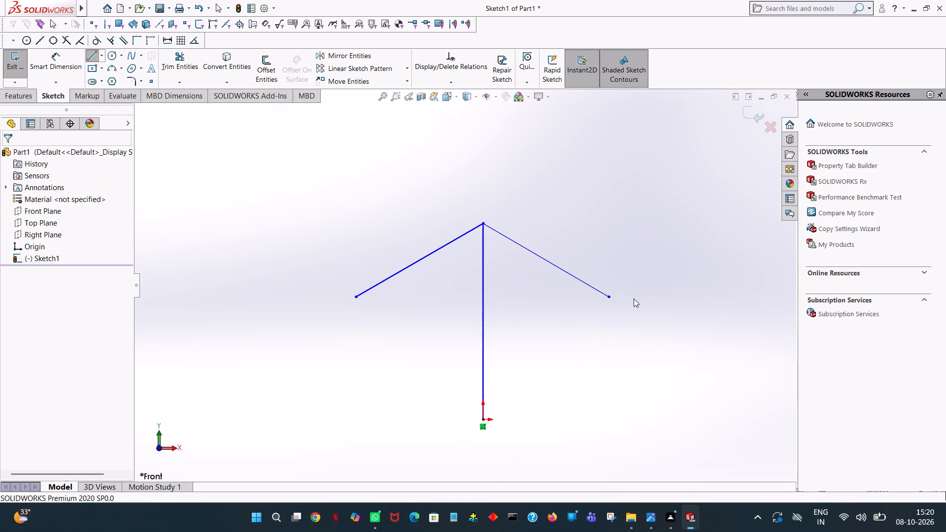
pyautogui.click(588, 285)
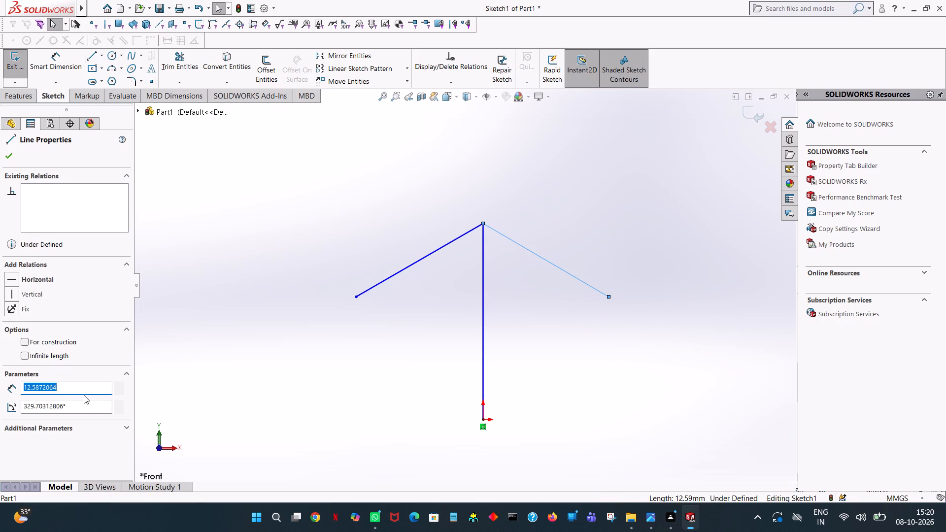
pyautogui.write('12.7')
pyautogui.doubleClick(78, 407)
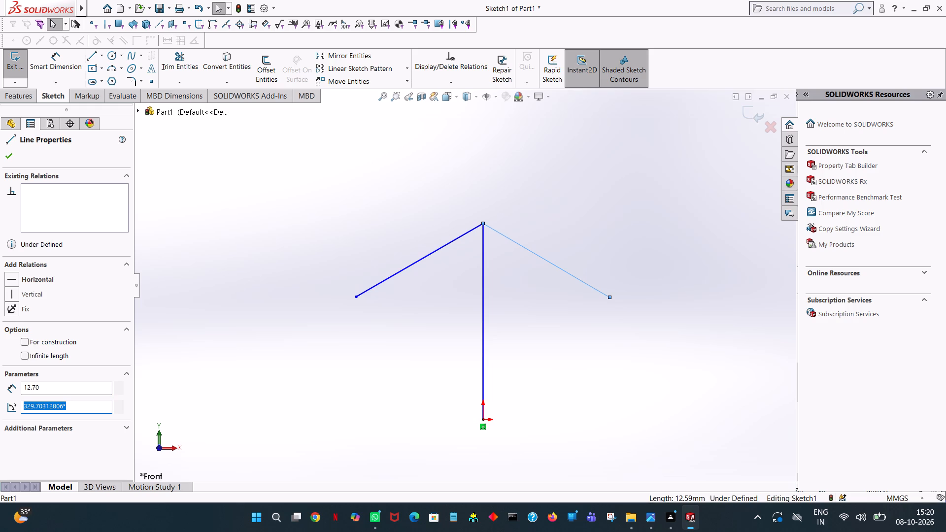
pyautogui.write('330')
pyautogui.press('Return')
pyautogui.click(304, 171)
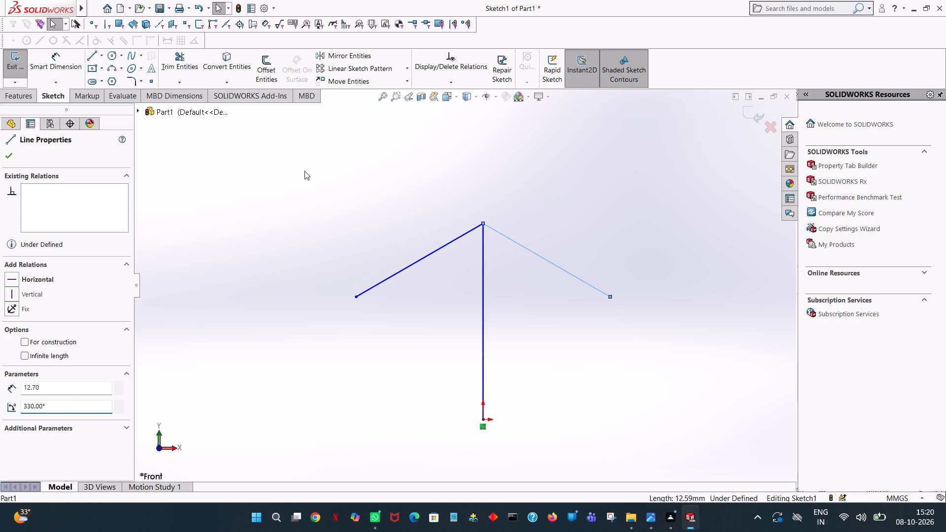
# Sketch a horizontal base line from the origin toward positive X and set its length to 10 mm.
pyautogui.click(98, 54)
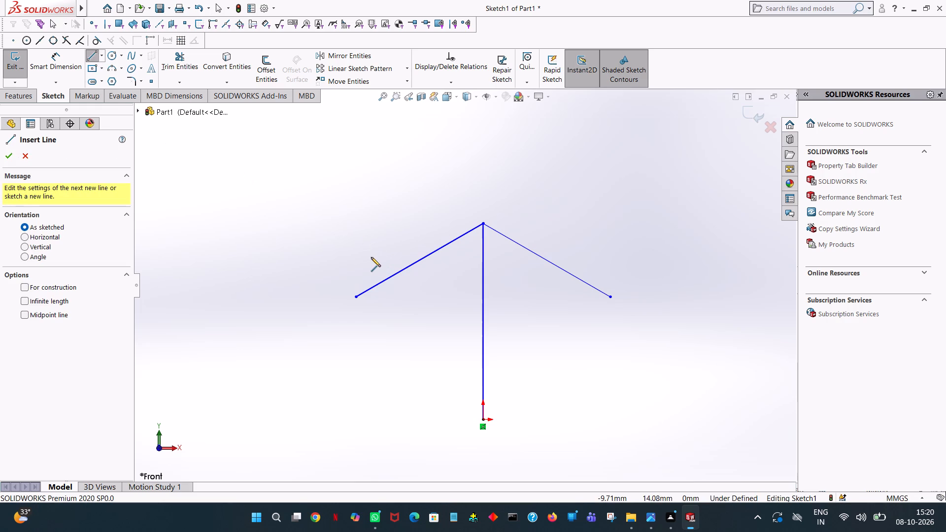
pyautogui.click(484, 420)
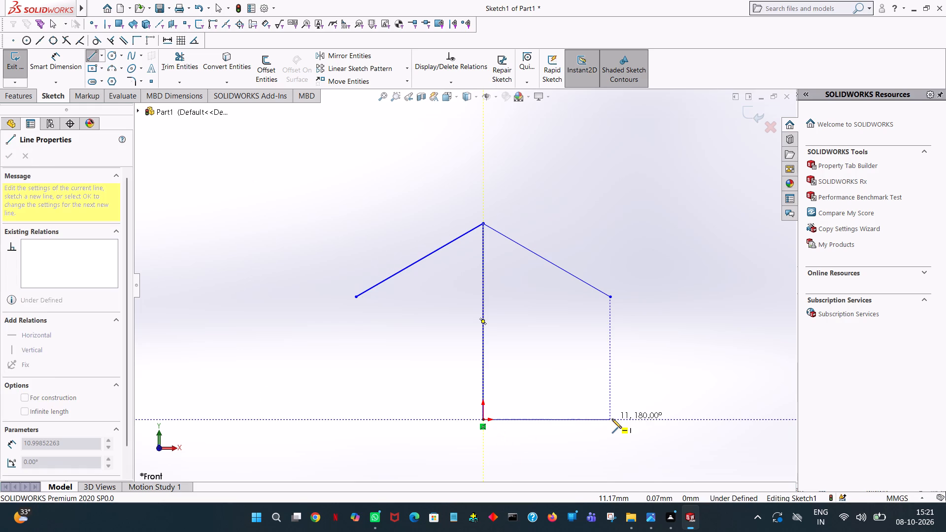
pyautogui.click(604, 421)
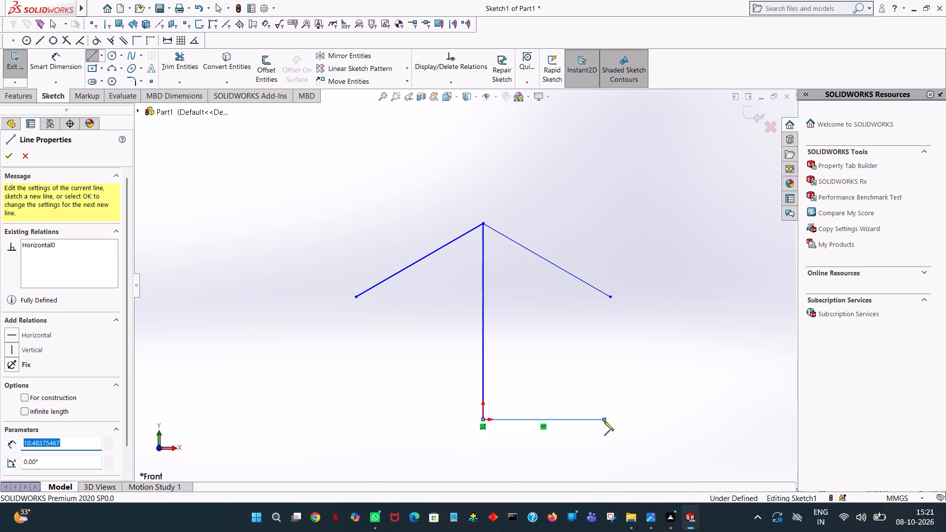
pyautogui.write('10')
pyautogui.press('Return')
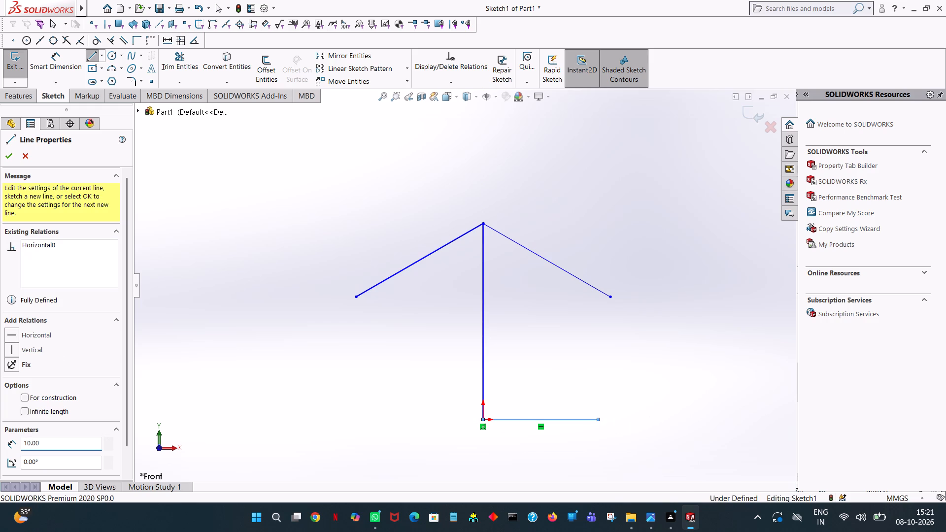
# Sketch a vertical line upward from the base line's outer end and set its length to 5 mm.
pyautogui.click(599, 344)
pyautogui.rightClick(598, 343)
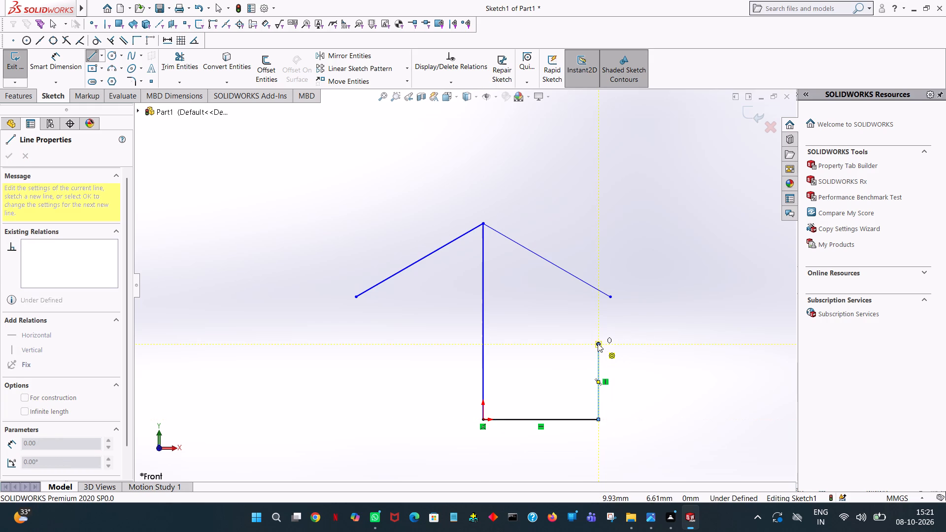
pyautogui.click(637, 355)
pyautogui.click(600, 383)
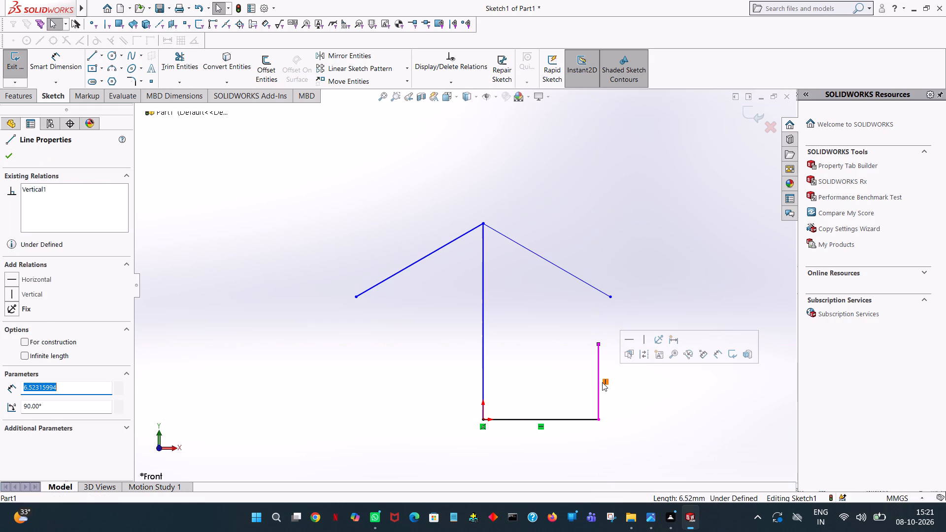
pyautogui.press('5')
pyautogui.press('Return')
pyautogui.click(277, 150)
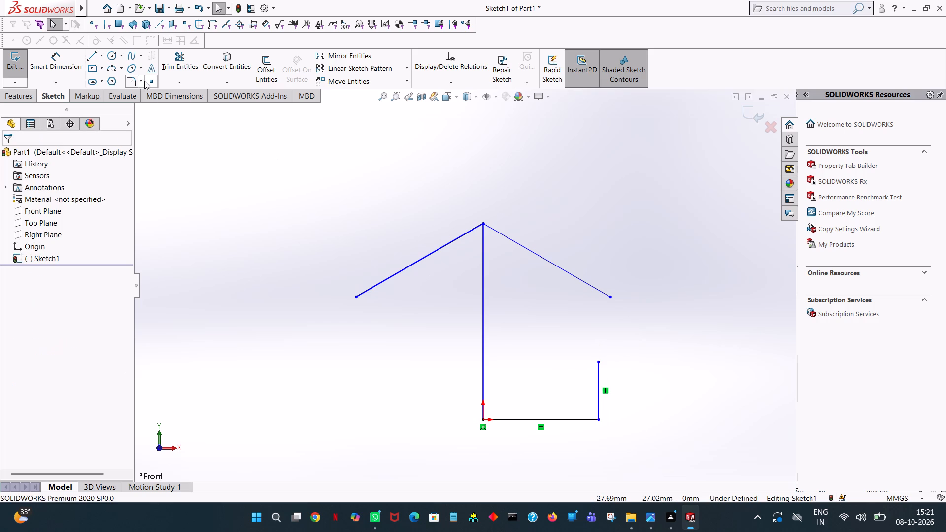
# Sketch a circle of radius 2 mm centred on the upper end of the short vertical line.
pyautogui.click(109, 54)
pyautogui.click(600, 362)
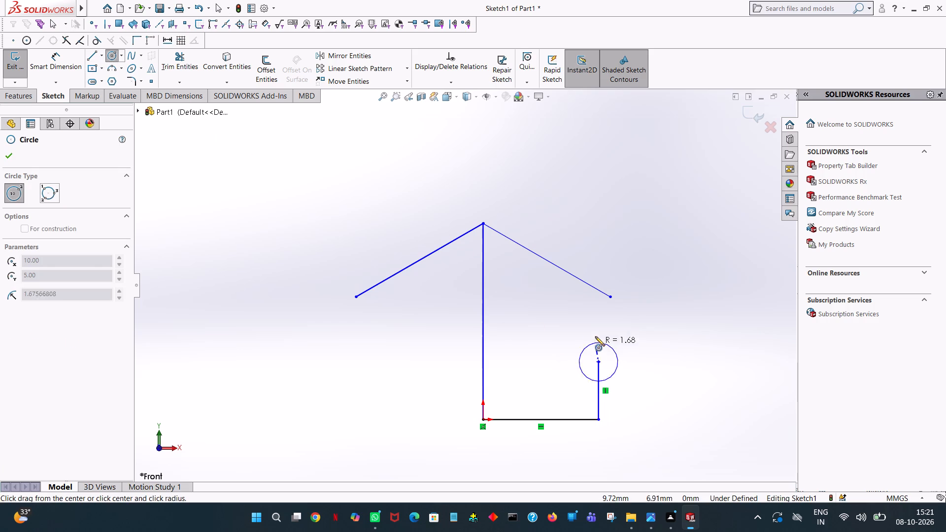
pyautogui.click(595, 336)
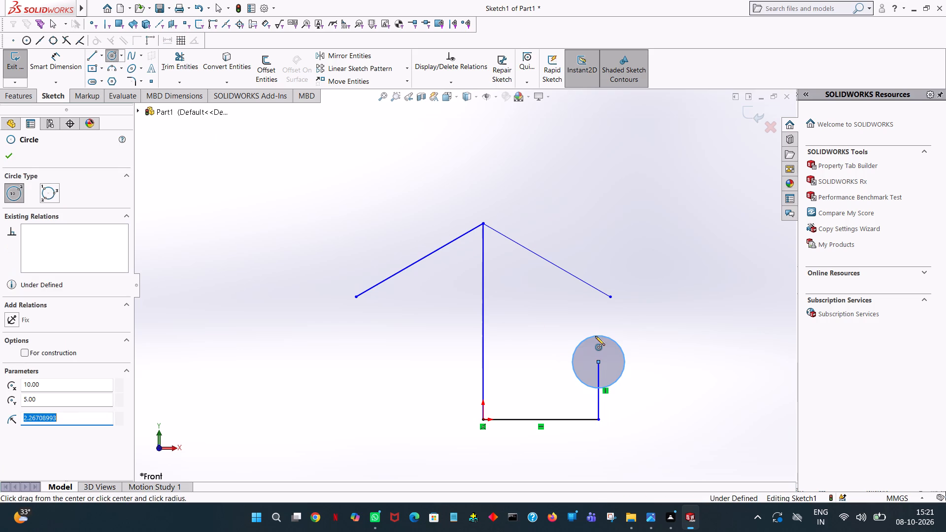
pyautogui.press('2')
pyautogui.press('Return')
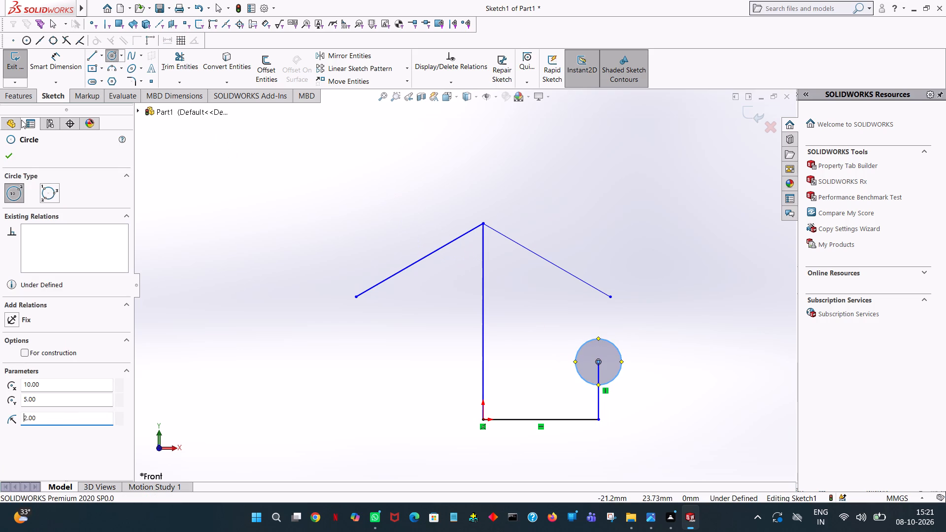
pyautogui.click(8, 155)
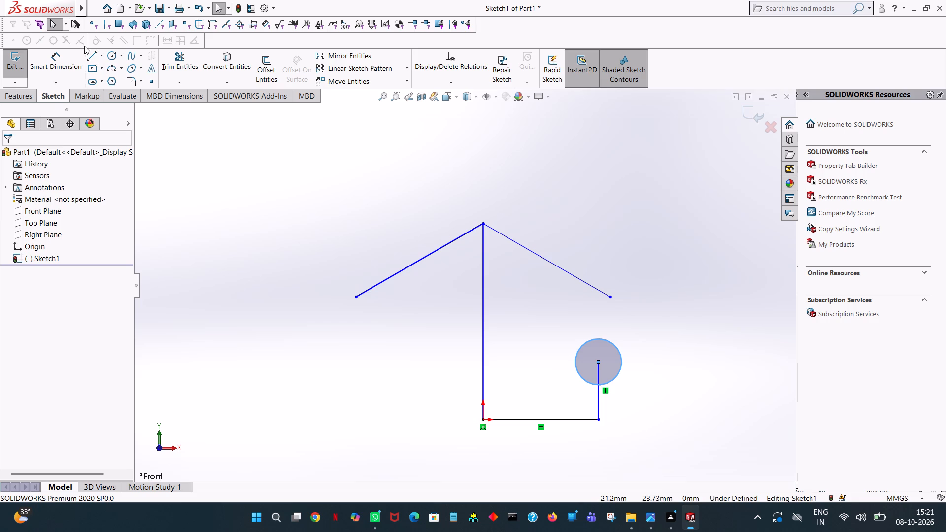
# From the base line's outer end, sketch connected lines 1 mm outward, 3 mm up and 1 mm back to the circle's lowest point.
pyautogui.click(84, 46)
pyautogui.click(89, 56)
pyautogui.click(600, 419)
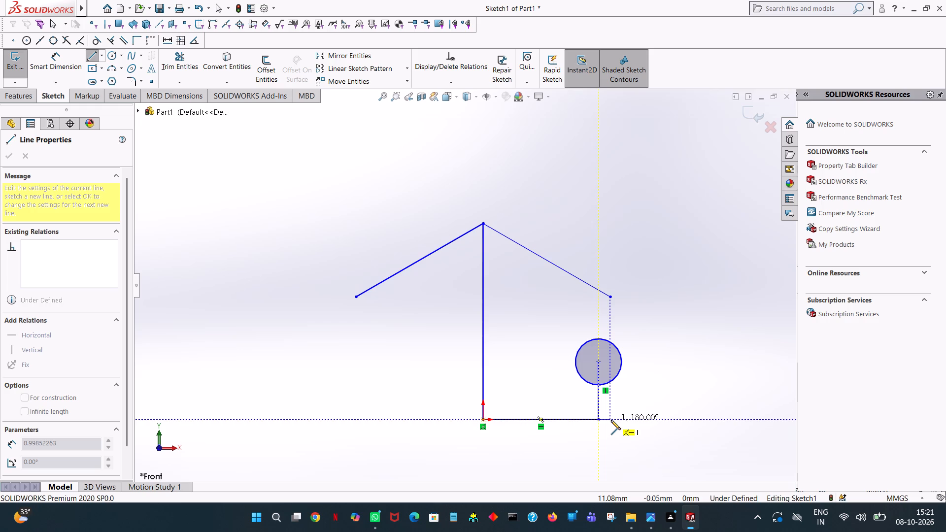
pyautogui.click(611, 420)
pyautogui.press('1')
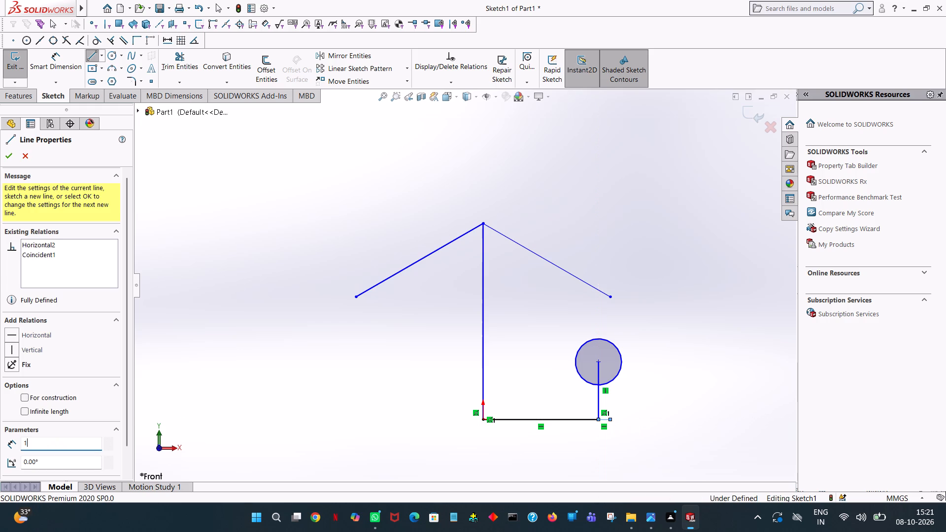
pyautogui.press('Return')
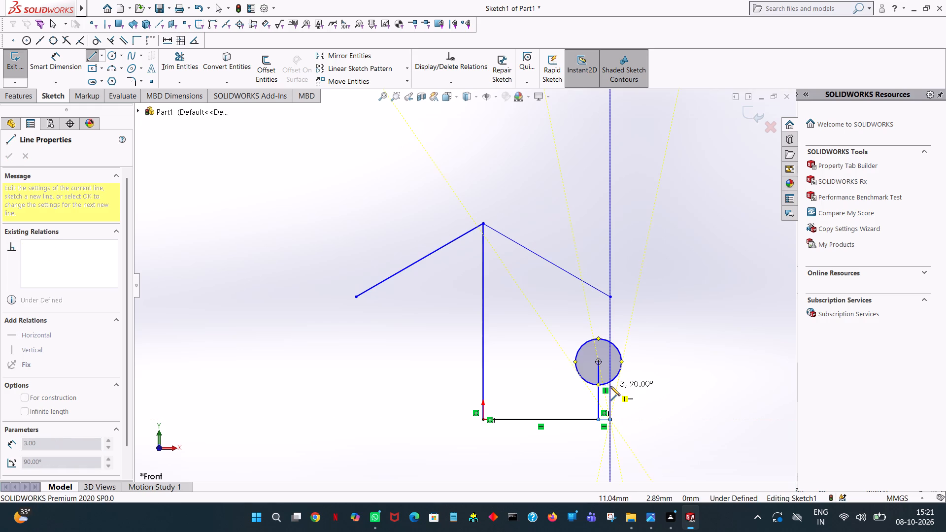
pyautogui.click(610, 386)
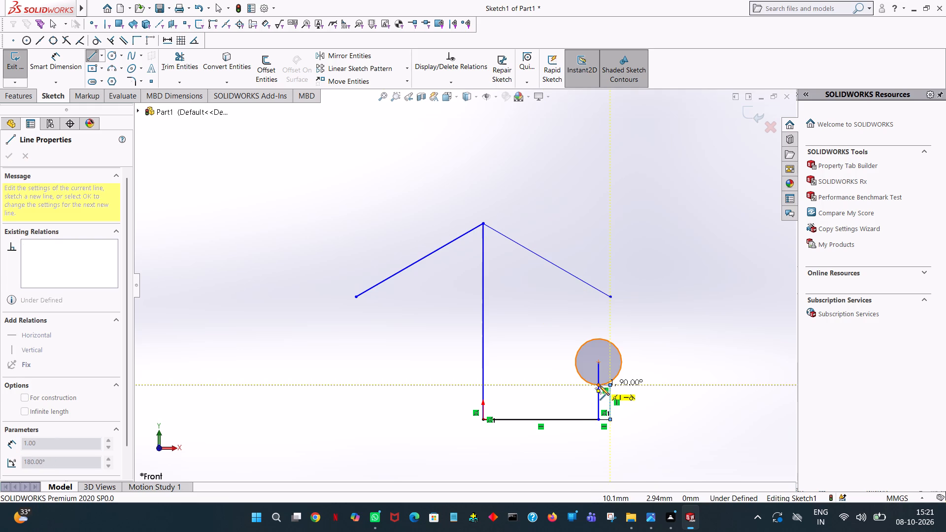
pyautogui.click(600, 386)
pyautogui.rightClick(600, 386)
pyautogui.click(608, 390)
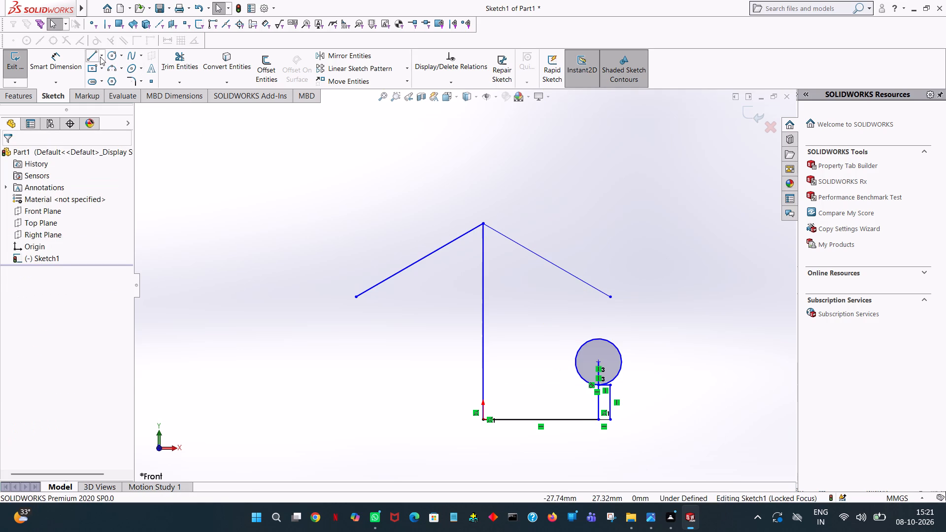
# Sketch a line about 5.4 mm long from the lower end of the +X roof slope, tangent to the 2 mm radius circle.
pyautogui.click(98, 56)
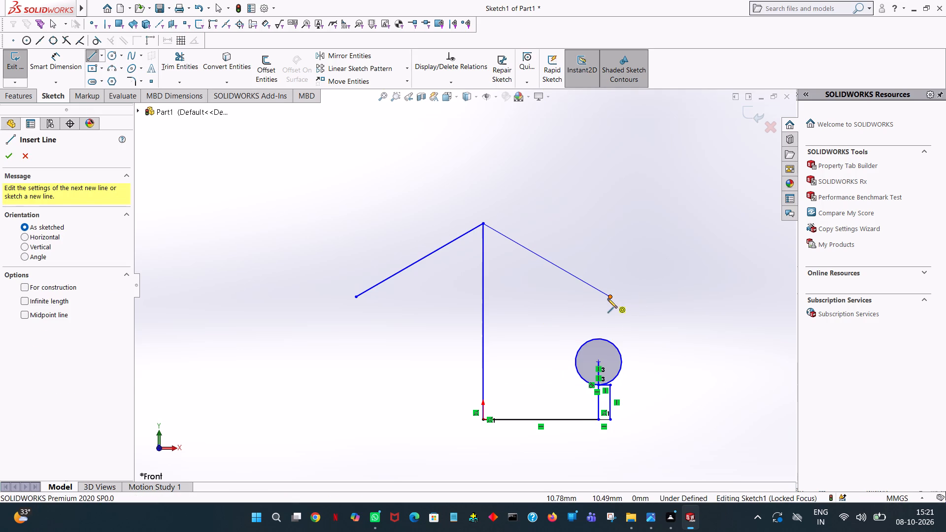
pyautogui.click(608, 299)
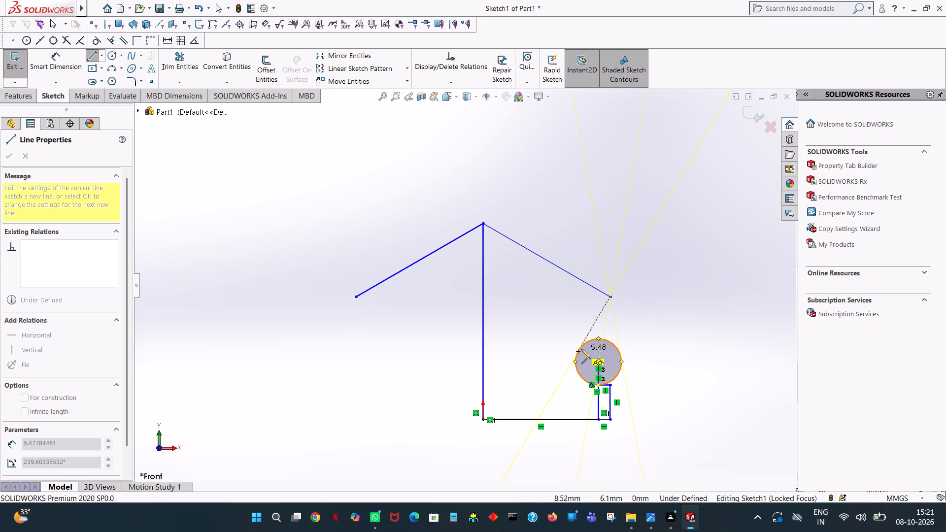
pyautogui.click(579, 349)
pyautogui.rightClick(579, 349)
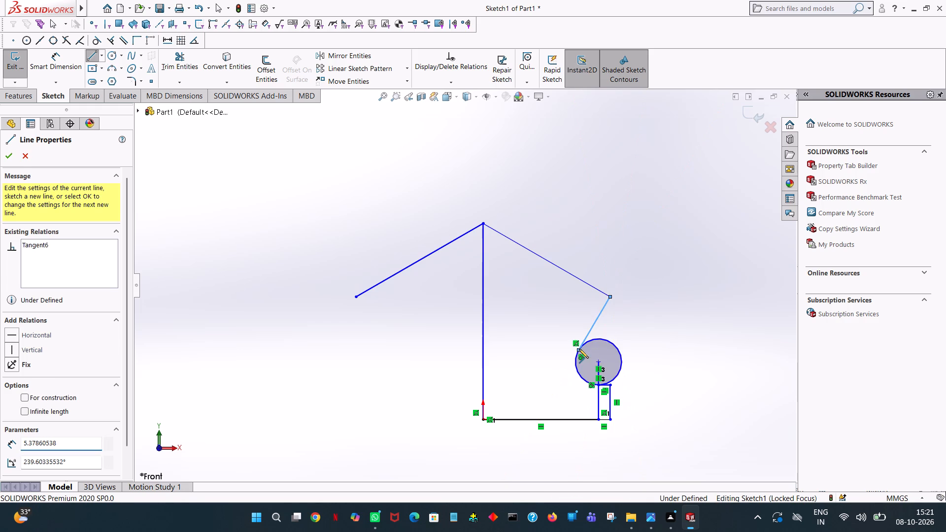
pyautogui.click(590, 353)
# Trim the circle's outer arc and the short vertical line through its centre, leaving only the concave arc joining the outline.
pyautogui.click(195, 62)
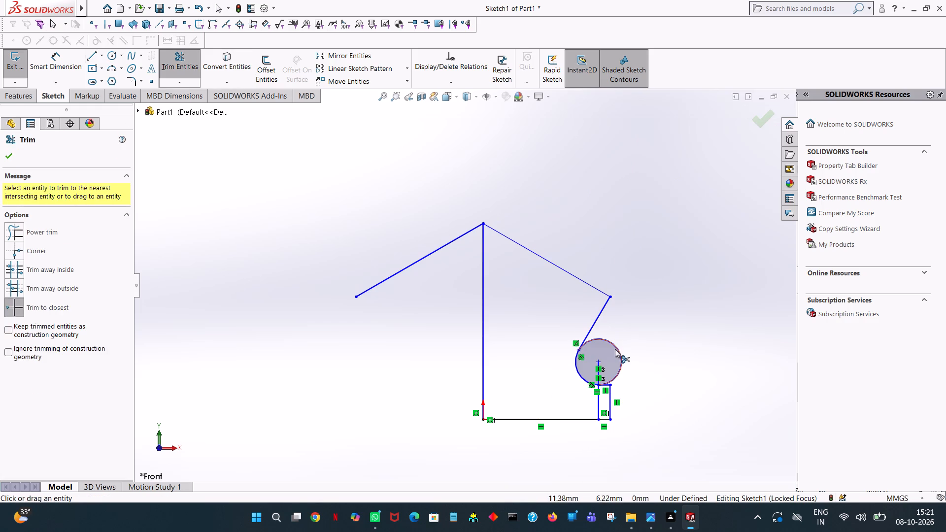
pyautogui.click(615, 350)
pyautogui.click(598, 373)
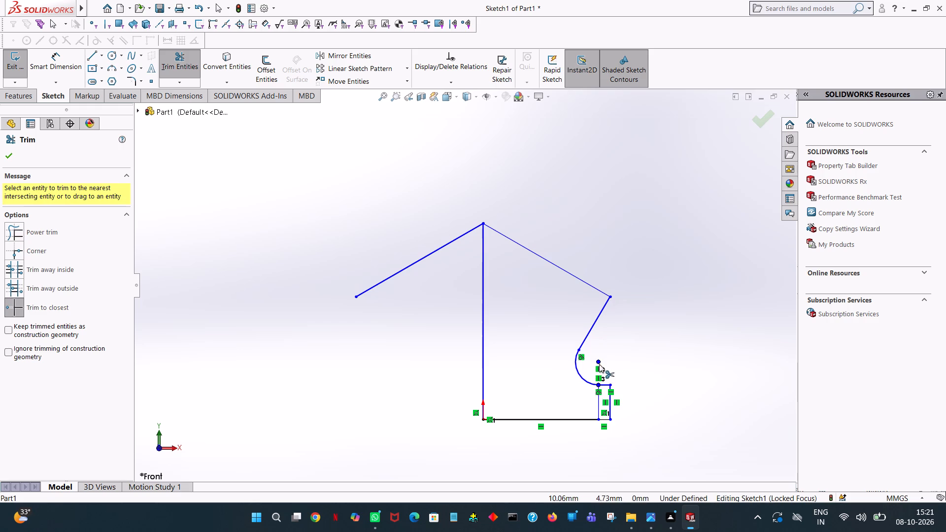
pyautogui.click(599, 364)
pyautogui.click(599, 360)
pyautogui.click(599, 398)
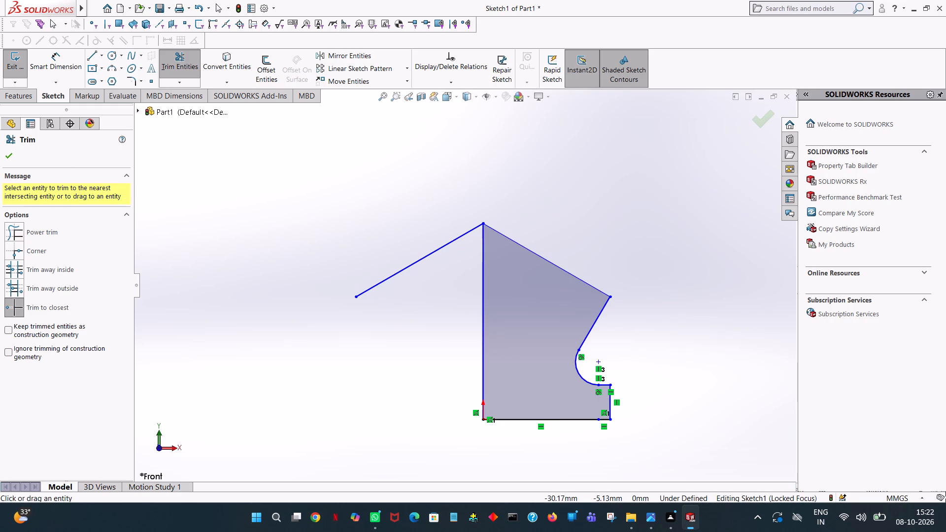
pyautogui.click(9, 159)
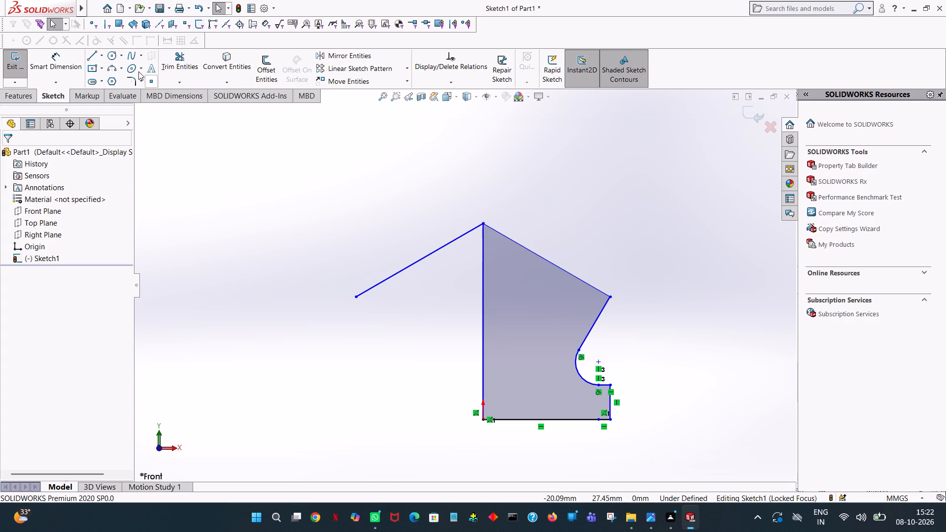
# Mirror the lower slanted line, concave arc, foot lines and base line about the vertical centre line, keeping the originals.
pyautogui.click(358, 56)
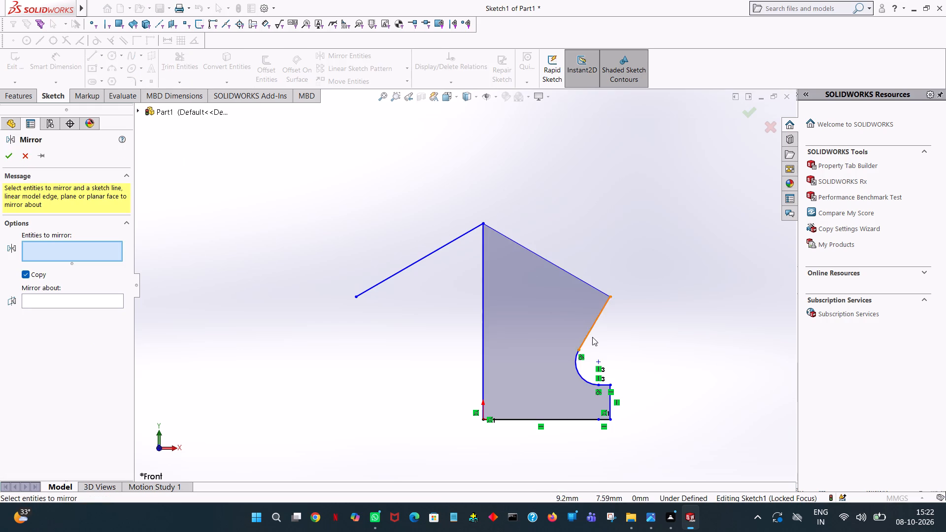
pyautogui.click(593, 329)
pyautogui.click(578, 372)
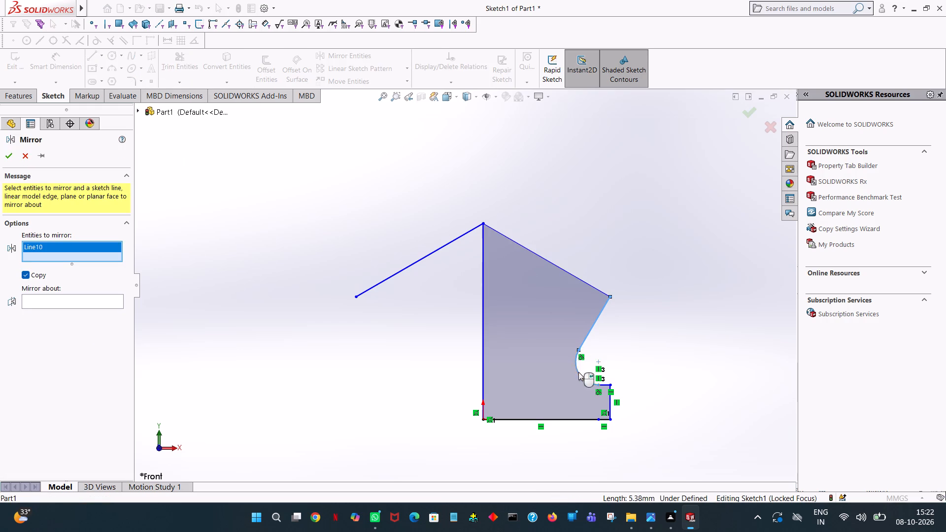
pyautogui.click(611, 403)
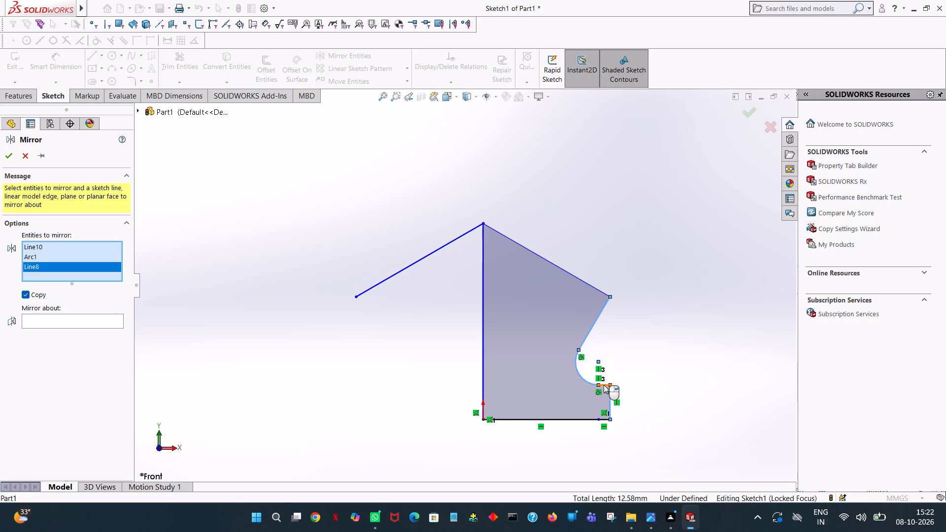
pyautogui.click(604, 385)
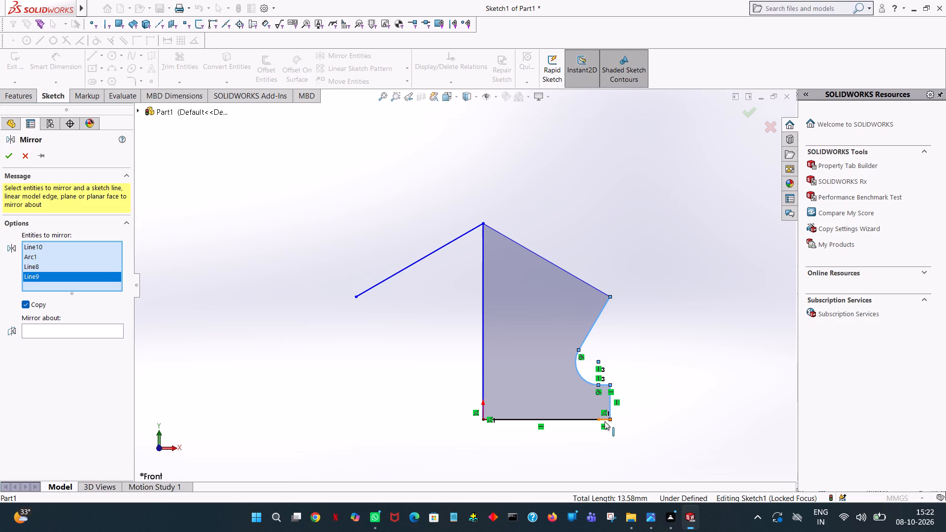
pyautogui.click(605, 421)
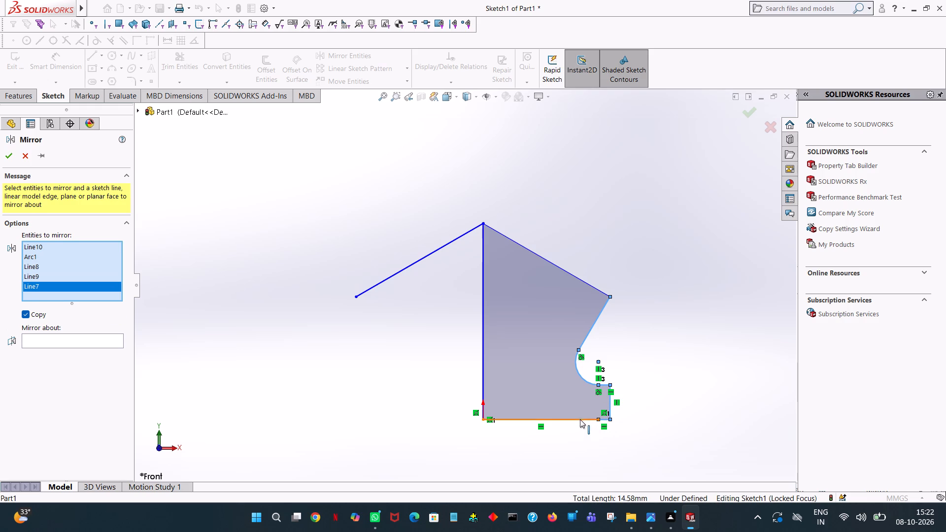
pyautogui.click(580, 419)
pyautogui.click(96, 348)
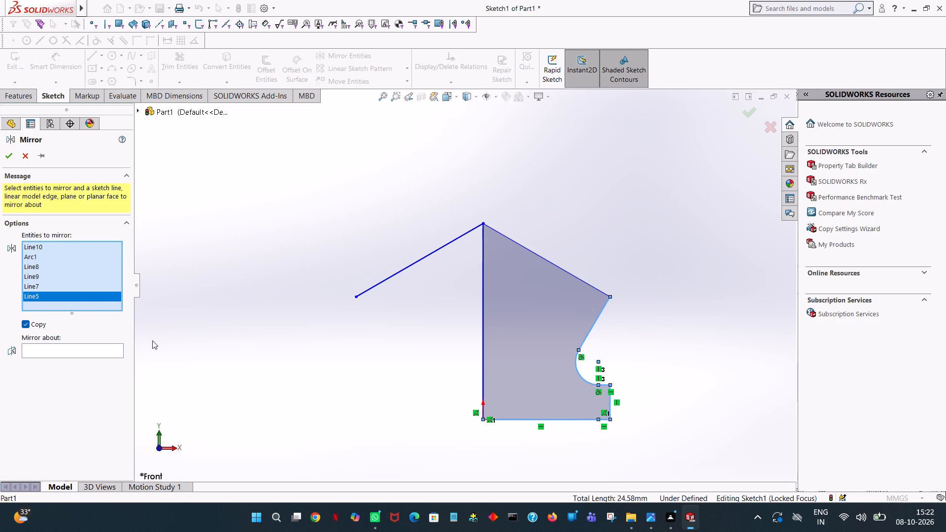
pyautogui.click(404, 272)
pyautogui.click(404, 268)
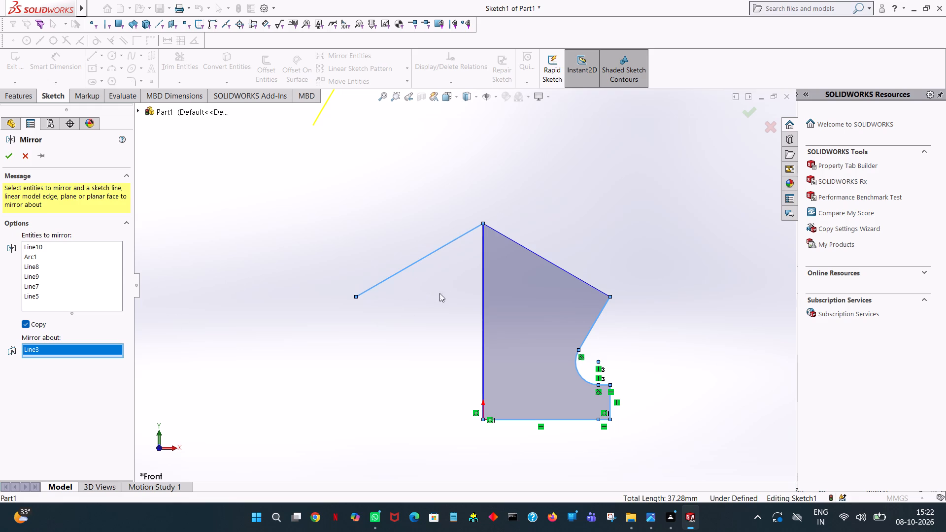
pyautogui.click(482, 304)
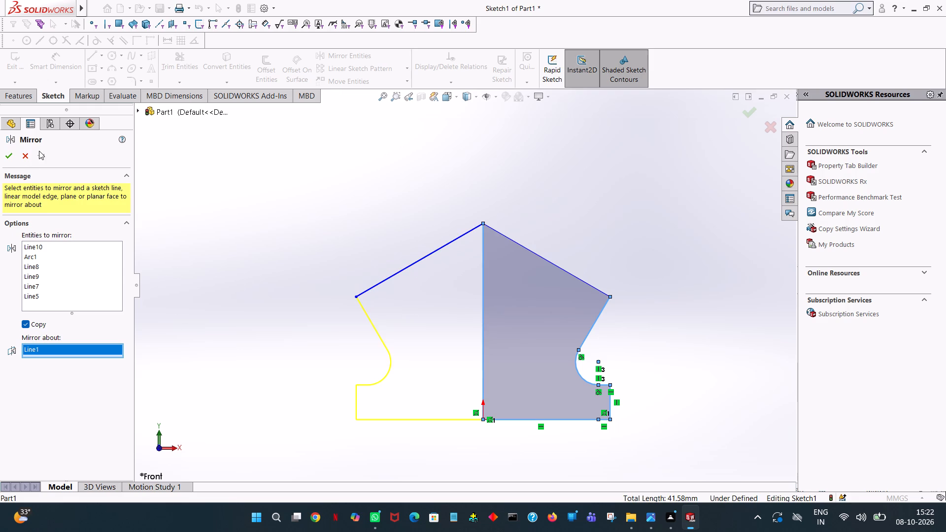
pyautogui.click(9, 162)
pyautogui.click(317, 242)
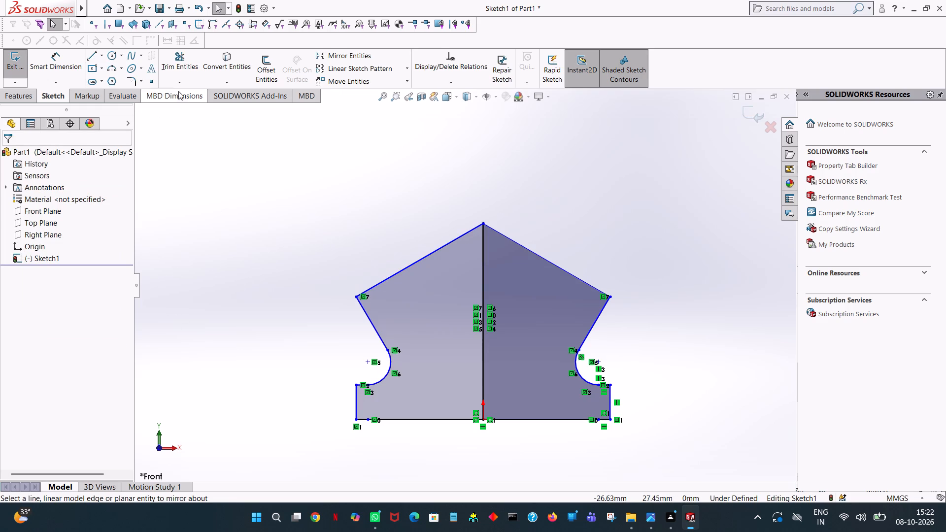
# Trim away the vertical centre line inside the mirrored profile.
pyautogui.click(184, 49)
pyautogui.click(176, 69)
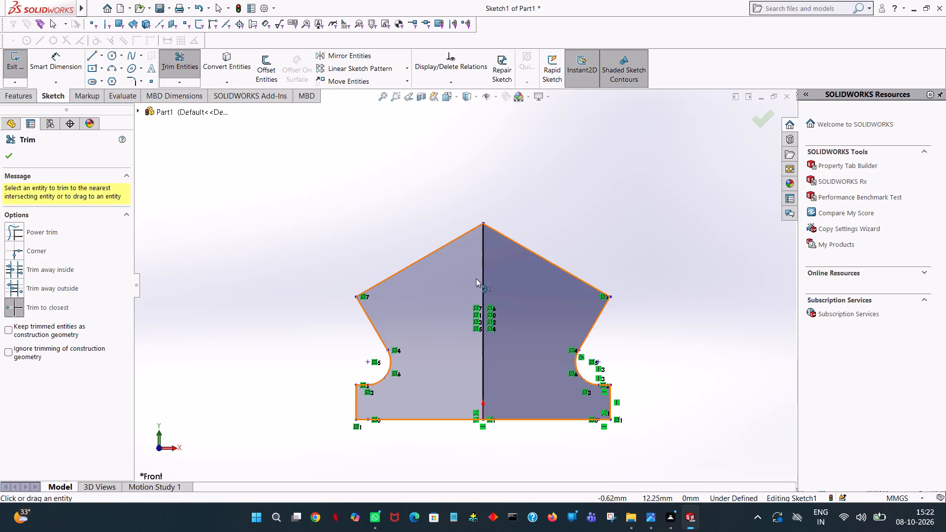
pyautogui.click(482, 278)
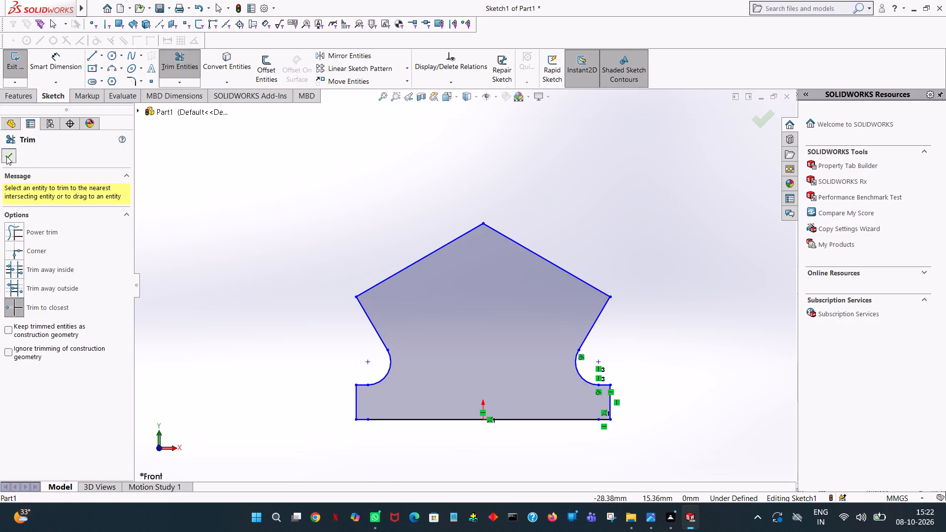
pyautogui.click(6, 156)
# Sketch a vertical line upward from the origin and set its length to 7.5 mm.
pyautogui.click(92, 55)
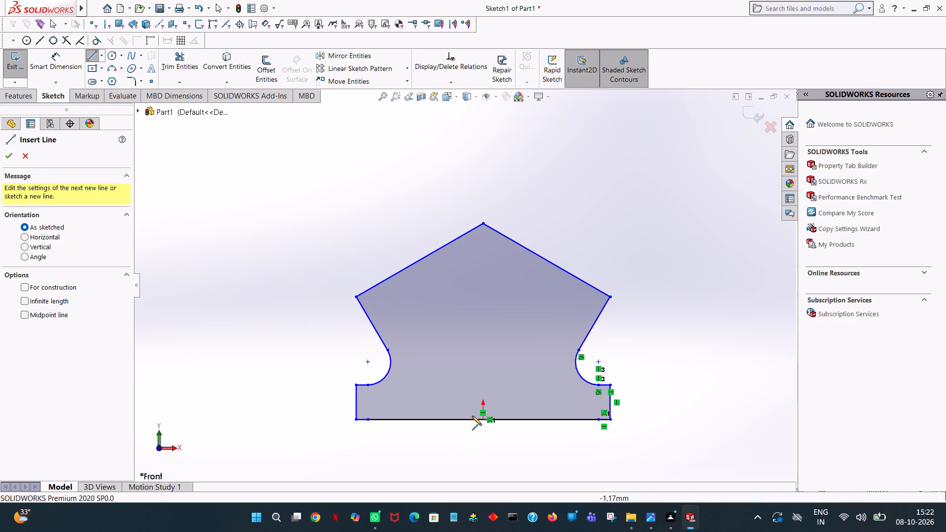
pyautogui.click(485, 421)
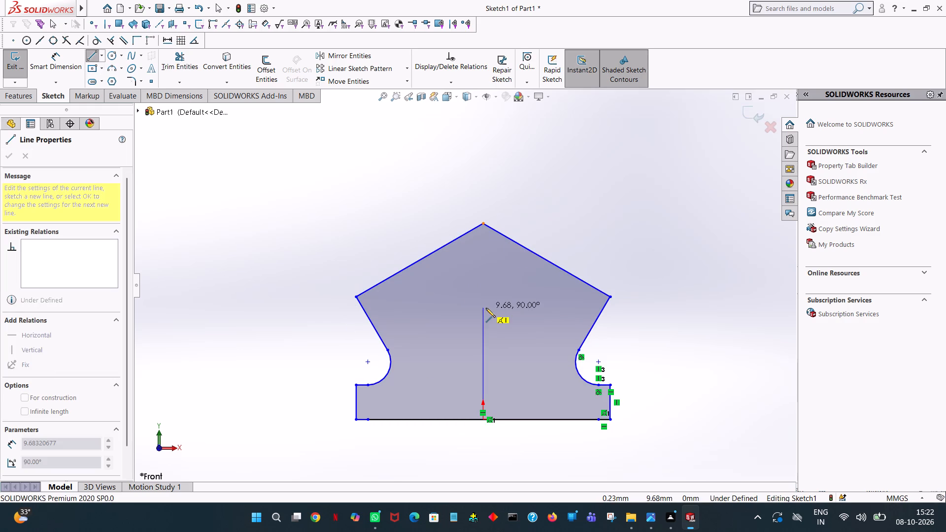
pyautogui.click(486, 308)
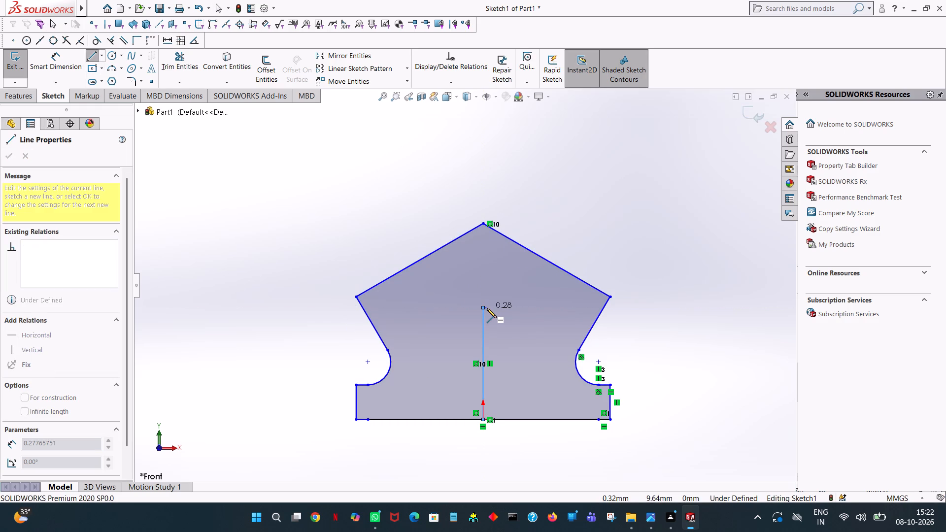
pyautogui.scroll(3, 487, 308)
pyautogui.rightClick(499, 309)
pyautogui.click(525, 315)
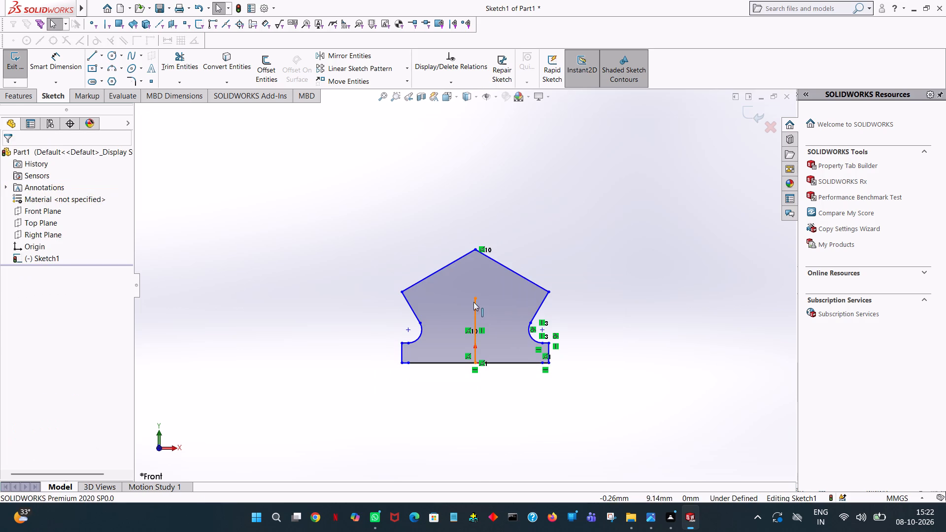
pyautogui.click(474, 305)
pyautogui.write('7.5')
pyautogui.press('Return')
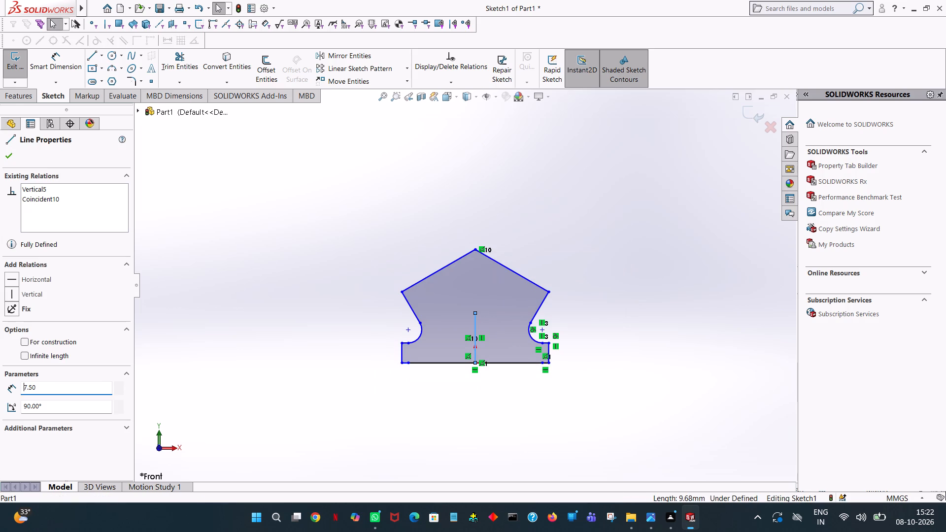
pyautogui.scroll(-4, 490, 324)
pyautogui.rightClick(490, 330)
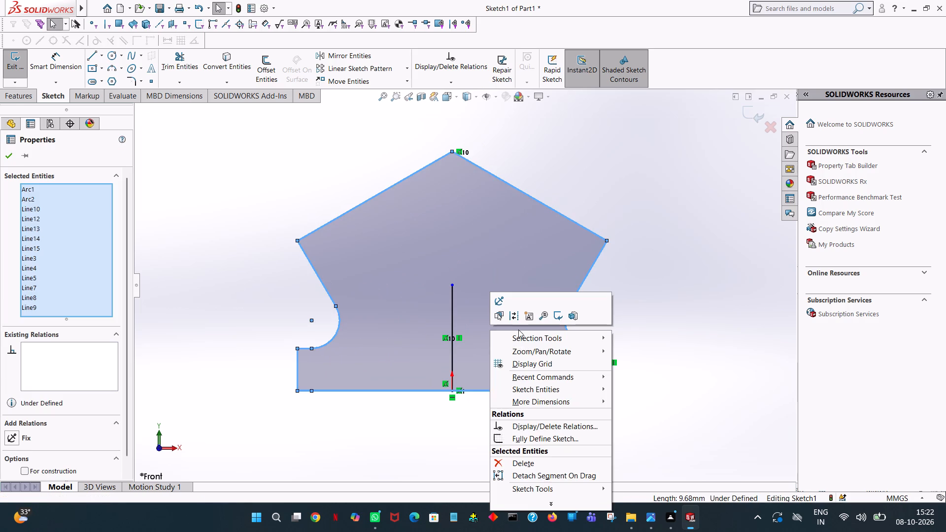
pyautogui.click(607, 188)
pyautogui.click(453, 320)
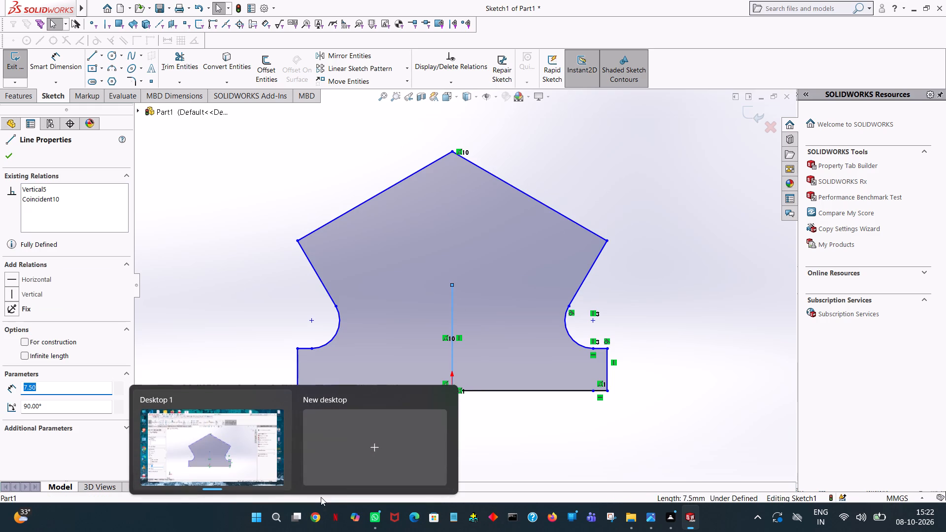
pyautogui.click(256, 163)
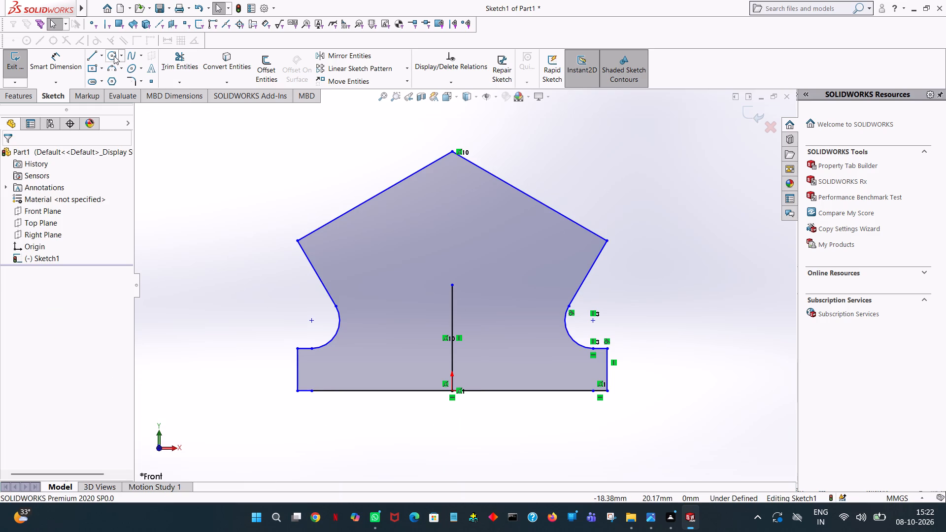
# Sketch a circle centred on the upper end of the 7.5 mm vertical line with a radius of 12.5/2 (6.25 mm).
pyautogui.click(113, 54)
pyautogui.click(452, 286)
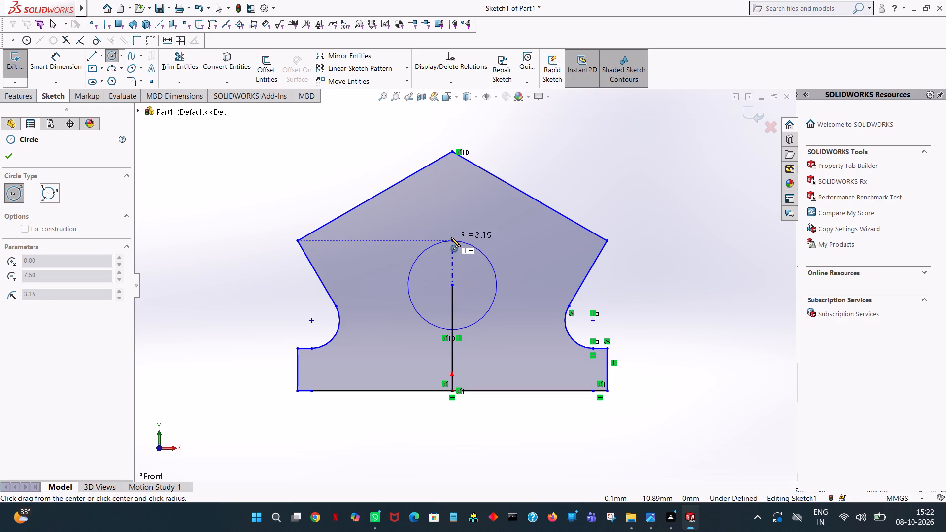
pyautogui.click(451, 237)
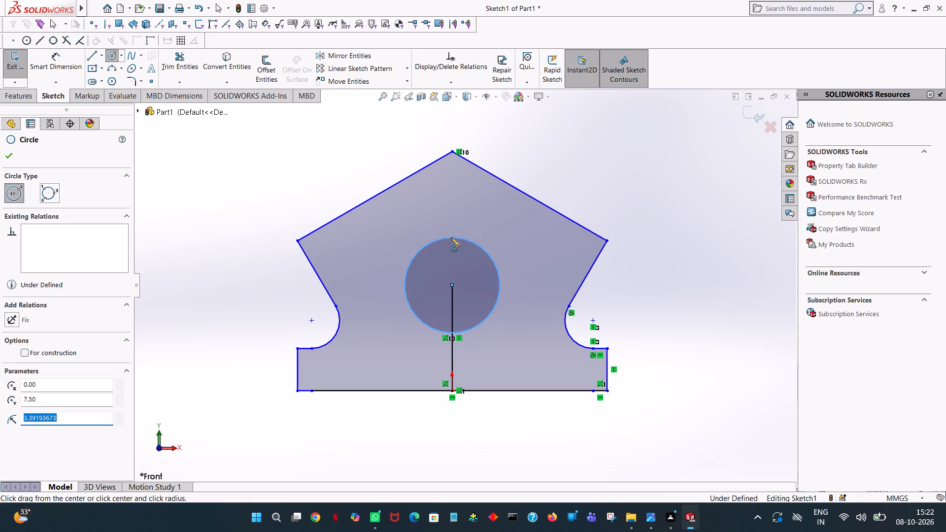
pyautogui.write('12.5/2')
pyautogui.press('Return')
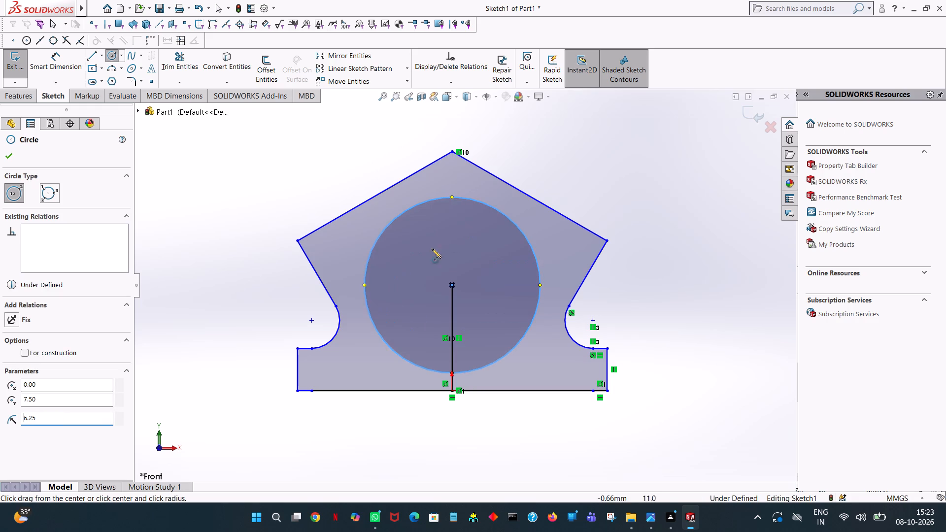
pyautogui.click(4, 159)
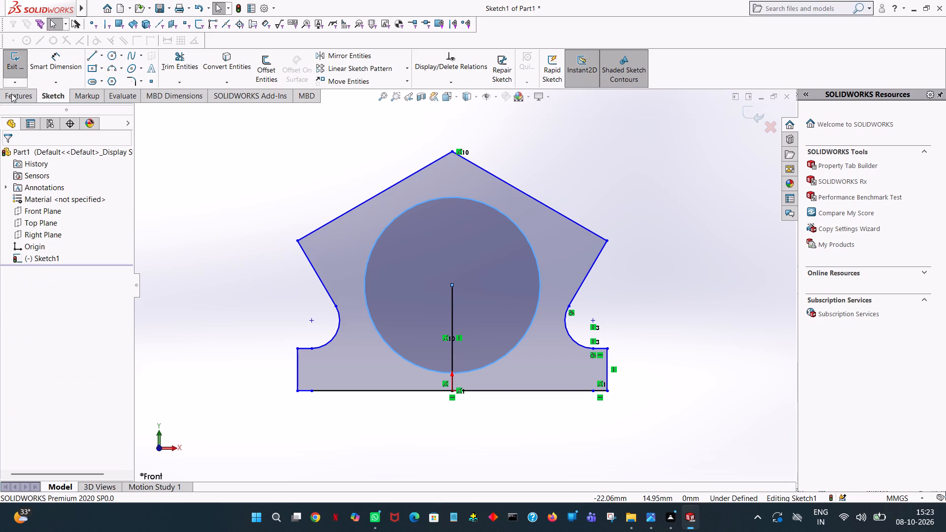
# Trim both portions of the vertical line, inside the large circle and between the circle and the base.
pyautogui.click(166, 51)
pyautogui.click(453, 320)
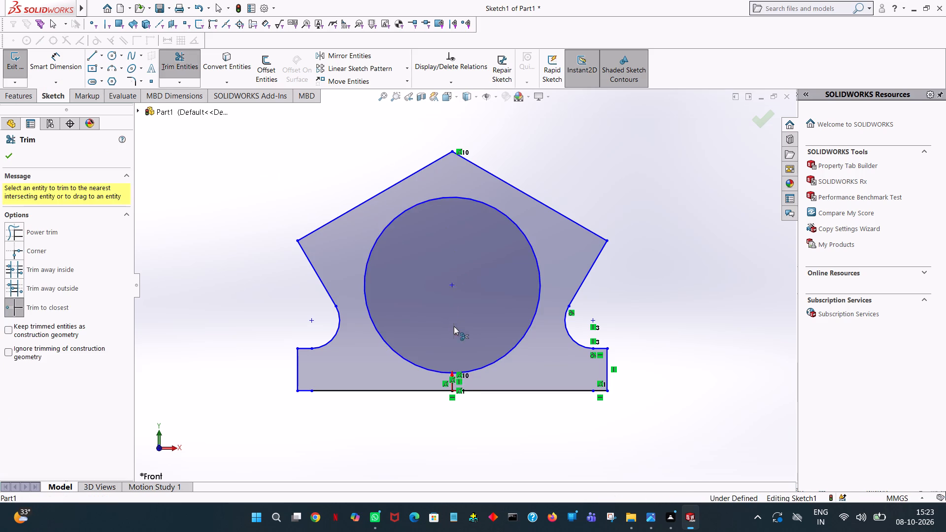
pyautogui.scroll(-5, 462, 384)
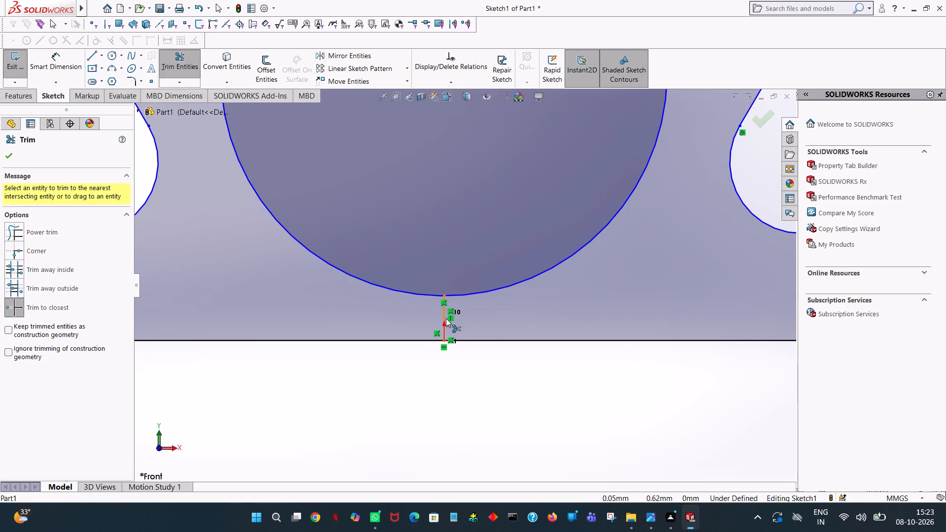
pyautogui.click(446, 318)
pyautogui.click(13, 156)
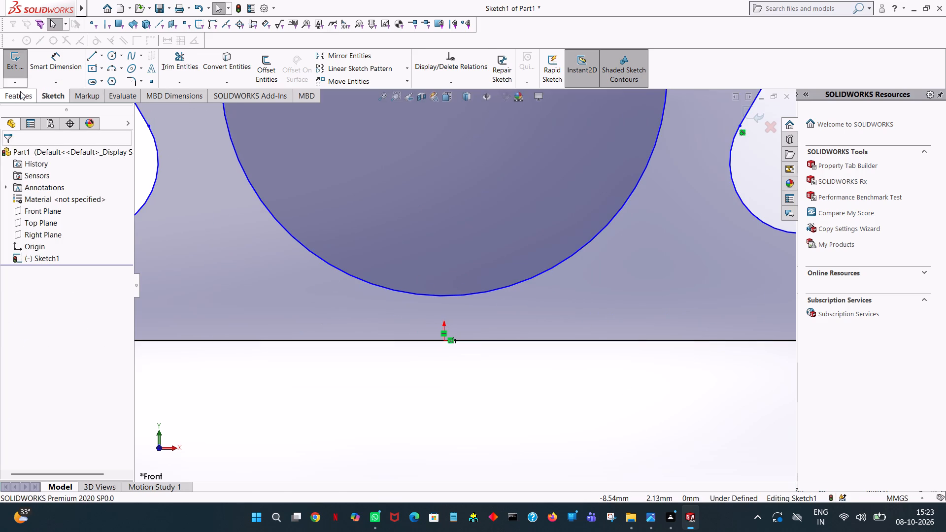
# Start a blind boss extrude of the housing profile in the reversed direction and open its depth for editing.
pyautogui.click(20, 91)
pyautogui.click(30, 72)
pyautogui.scroll(8, 325, 258)
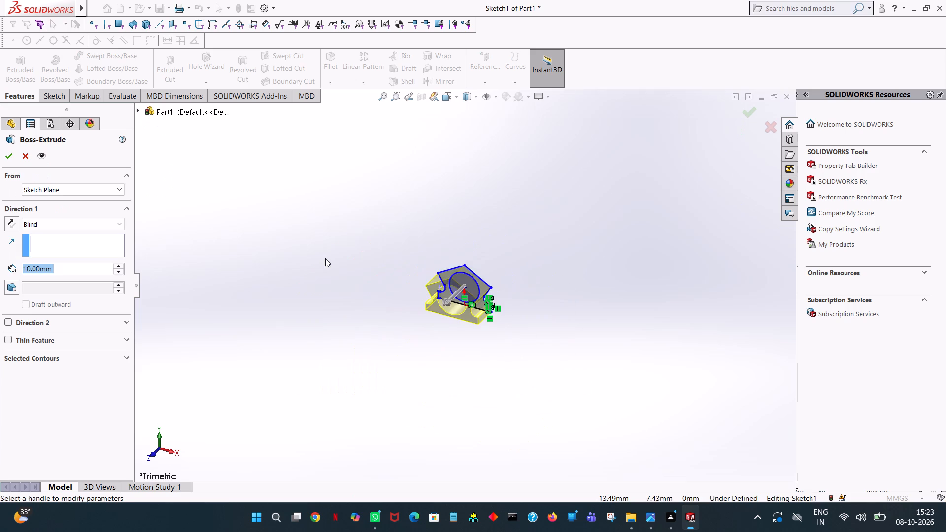
pyautogui.scroll(-7, 331, 260)
pyautogui.scroll(2, 636, 306)
pyautogui.scroll(1, 696, 318)
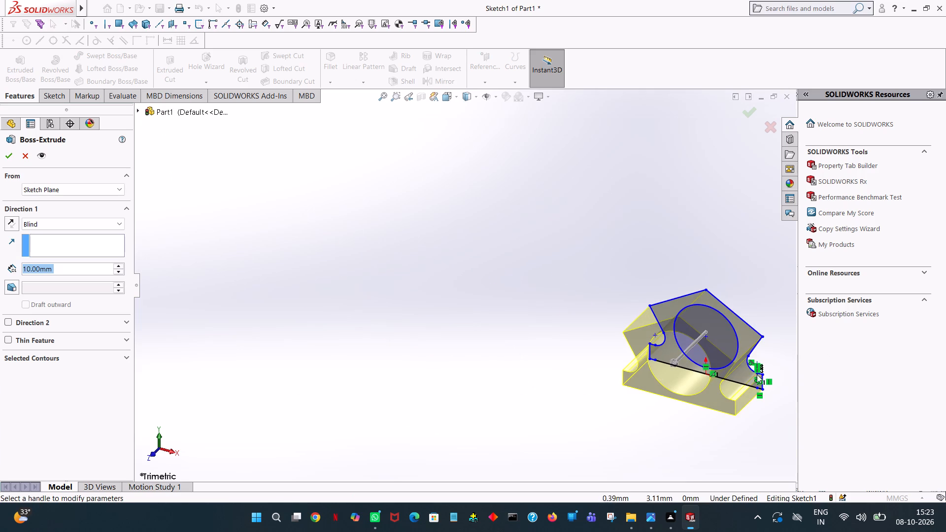
pyautogui.scroll(3, 774, 387)
pyautogui.scroll(-4, 622, 321)
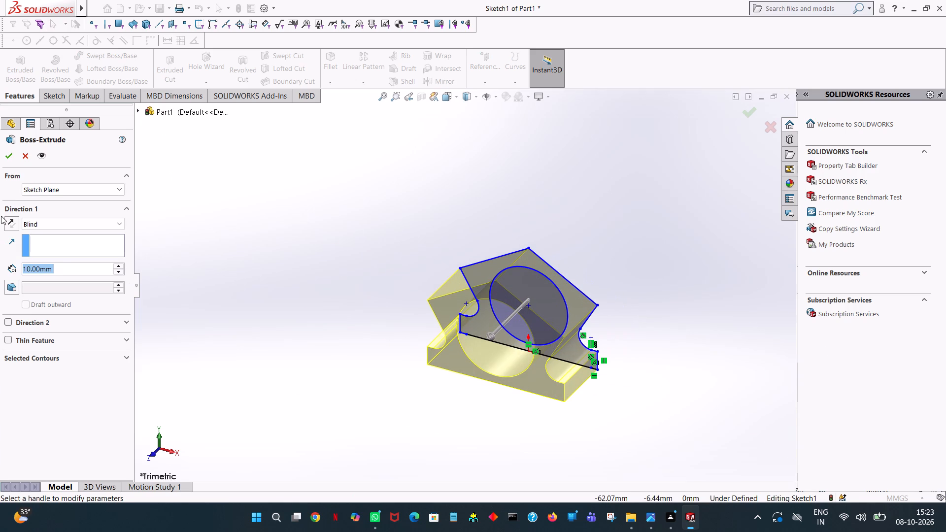
pyautogui.click(8, 222)
pyautogui.moveTo(607, 380); pyautogui.dragTo(613, 298, button='middle')
pyautogui.scroll(1, 643, 325)
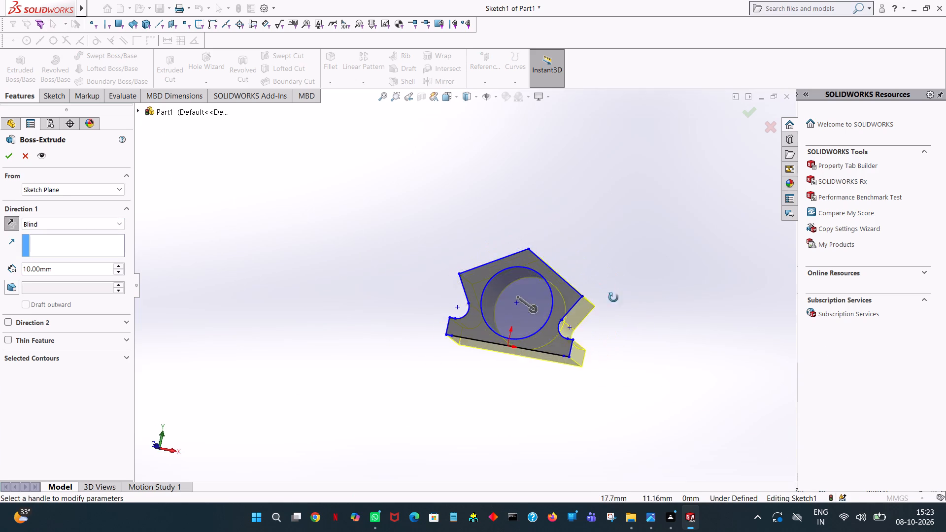
pyautogui.moveTo(613, 298); pyautogui.dragTo(509, 305, button='middle')
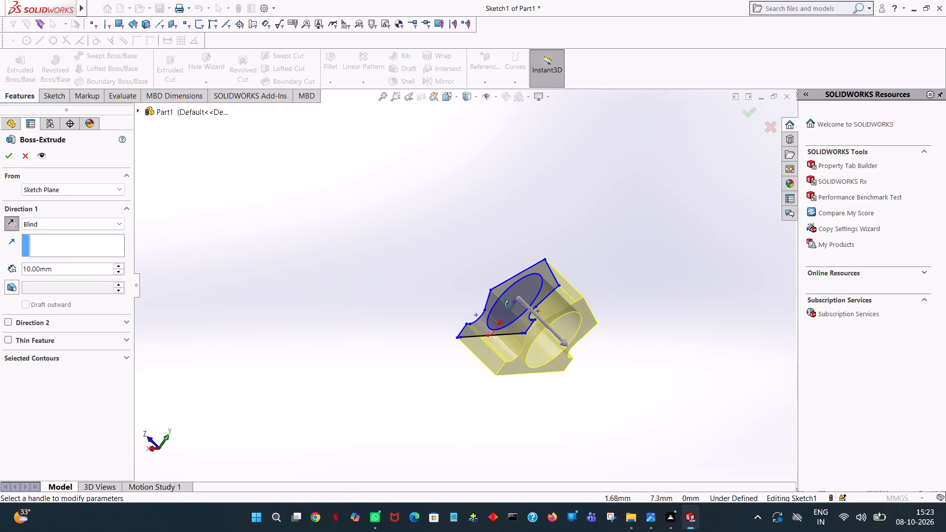
pyautogui.moveTo(509, 305); pyautogui.dragTo(510, 335, button='middle')
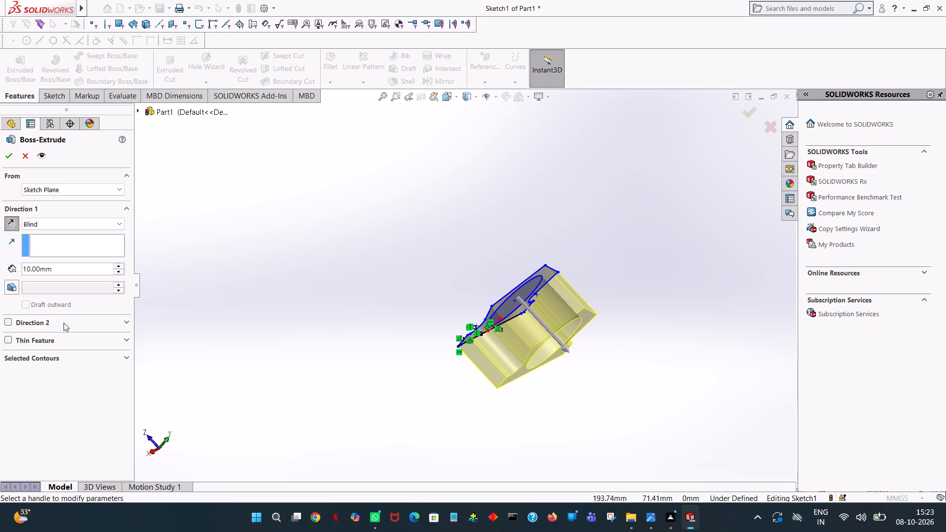
pyautogui.doubleClick(81, 270)
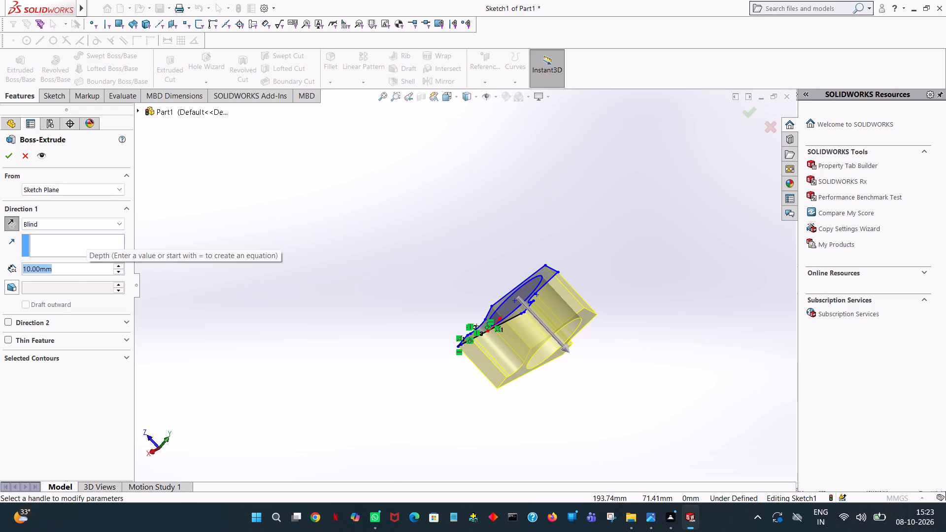
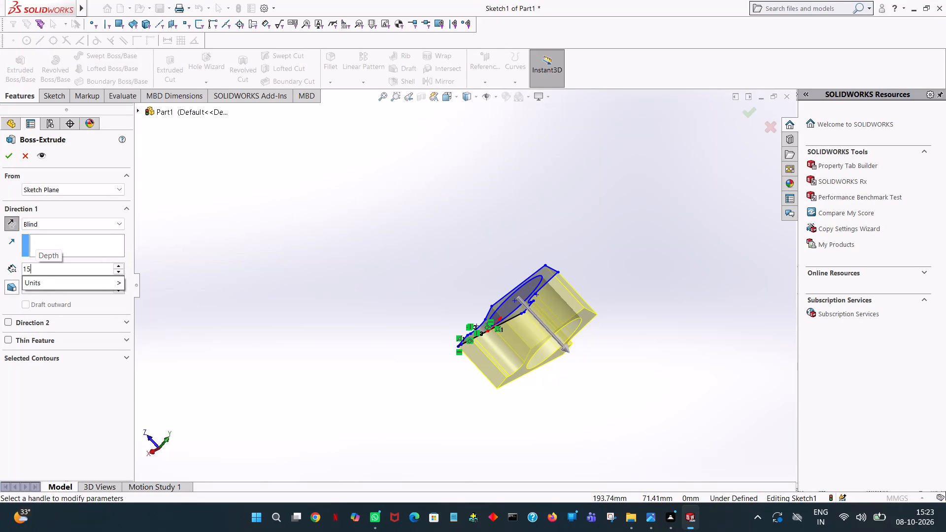
# Set the housing's extrusion depth to 15 mm and complete the boss extrude.
pyautogui.press('Return')
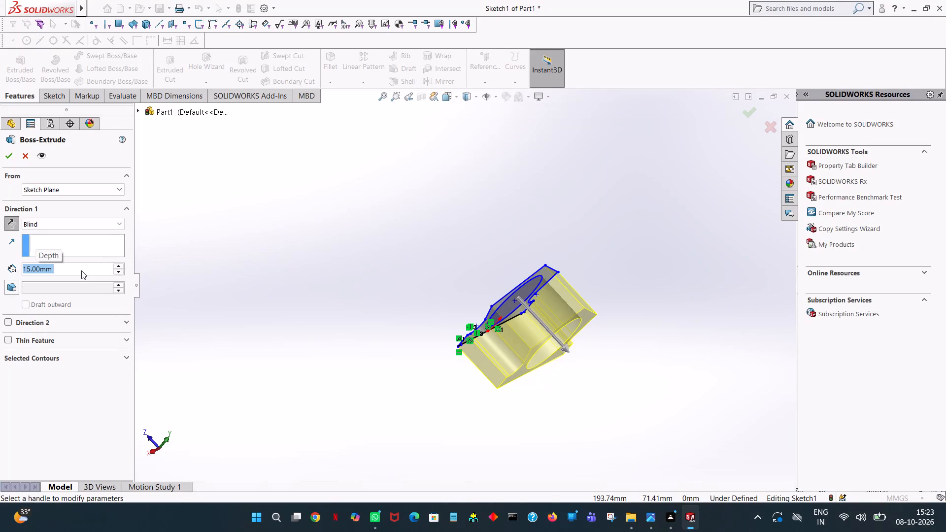
pyautogui.click(6, 160)
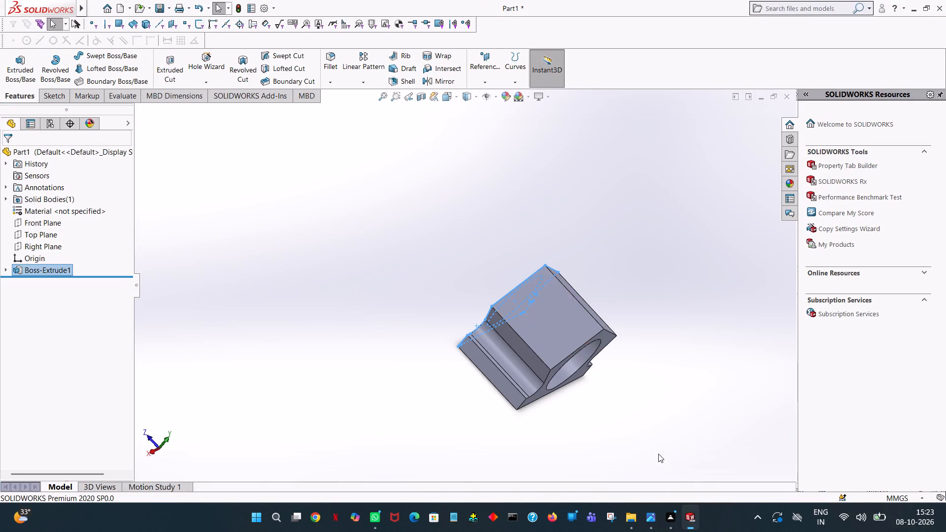
# Start a new boss extrude with its sketch on the housing's rear end face.
pyautogui.moveTo(658, 454); pyautogui.dragTo(490, 245, button='middle')
pyautogui.scroll(1, 644, 444)
pyautogui.moveTo(583, 339); pyautogui.dragTo(633, 321, button='middle')
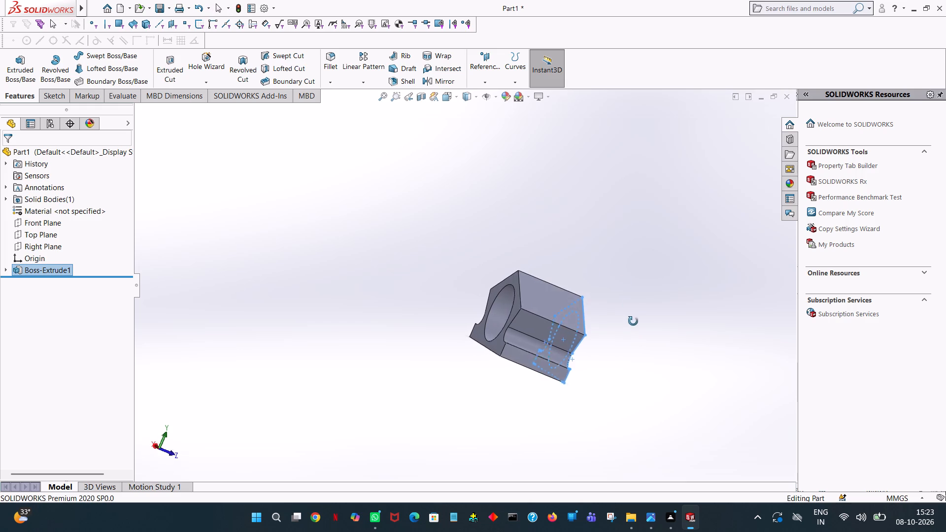
pyautogui.moveTo(633, 321); pyautogui.dragTo(637, 326, button='middle')
pyautogui.click(415, 185)
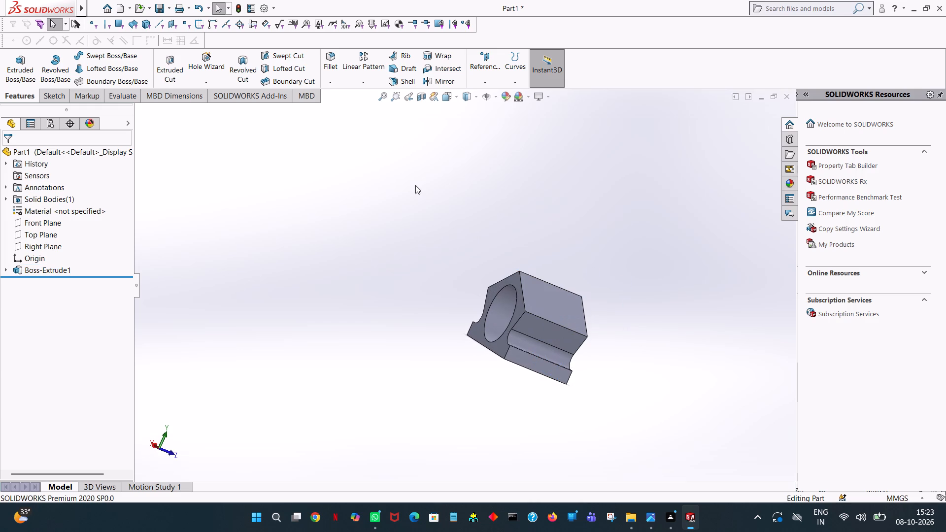
pyautogui.hotkey('ctrl', '7')
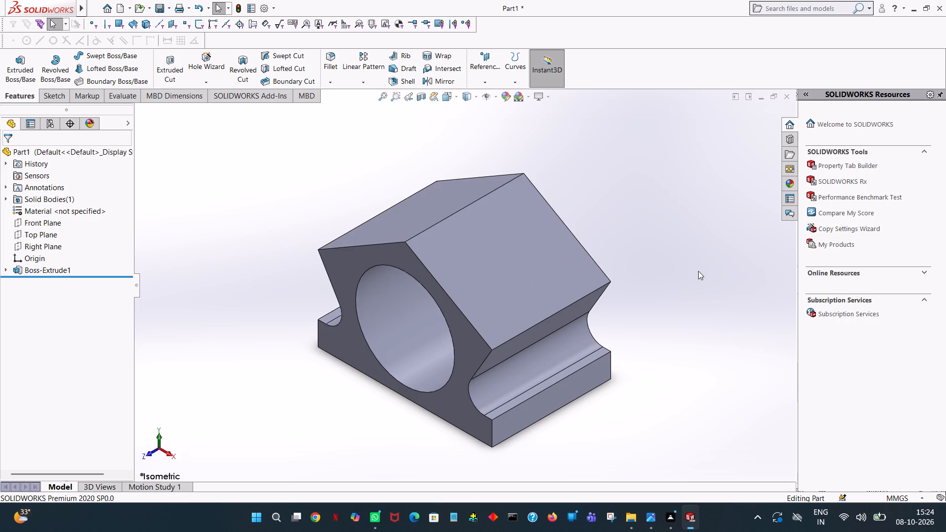
pyautogui.moveTo(683, 270); pyautogui.dragTo(603, 352, button='middle')
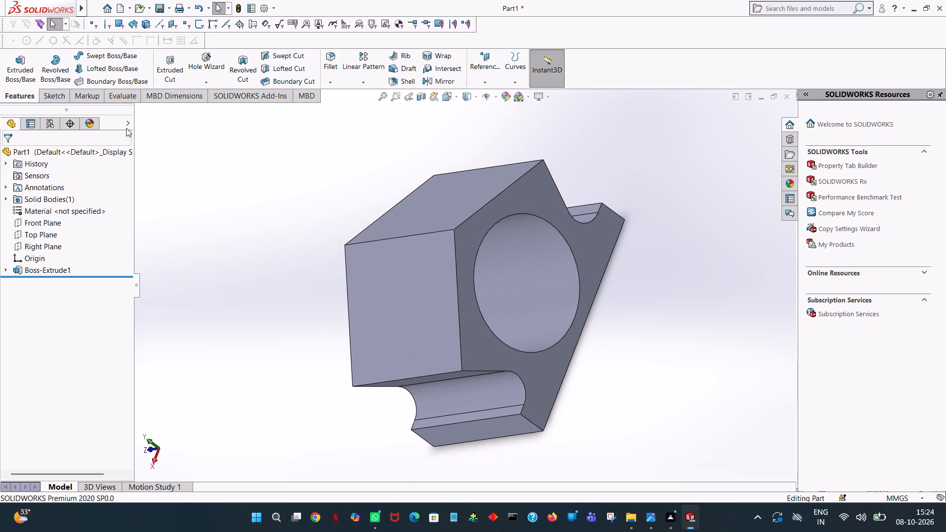
pyautogui.click(22, 70)
pyautogui.click(528, 210)
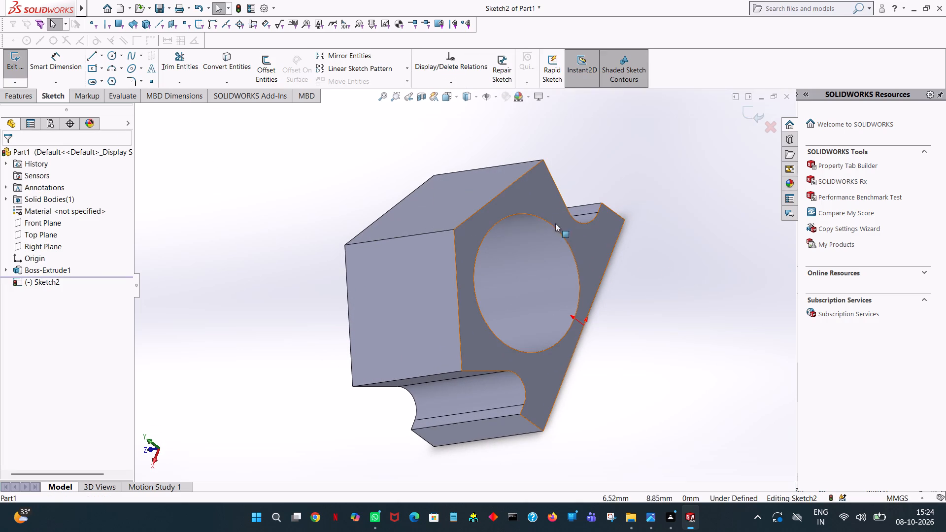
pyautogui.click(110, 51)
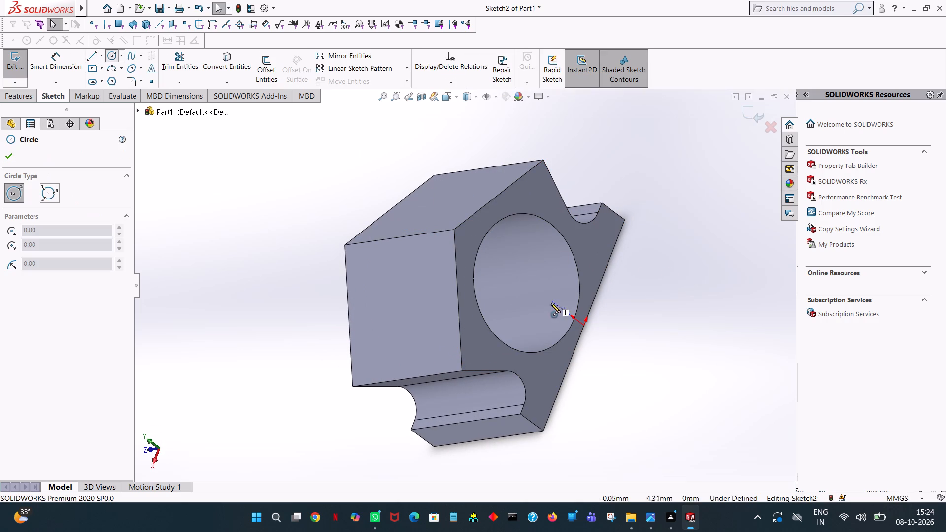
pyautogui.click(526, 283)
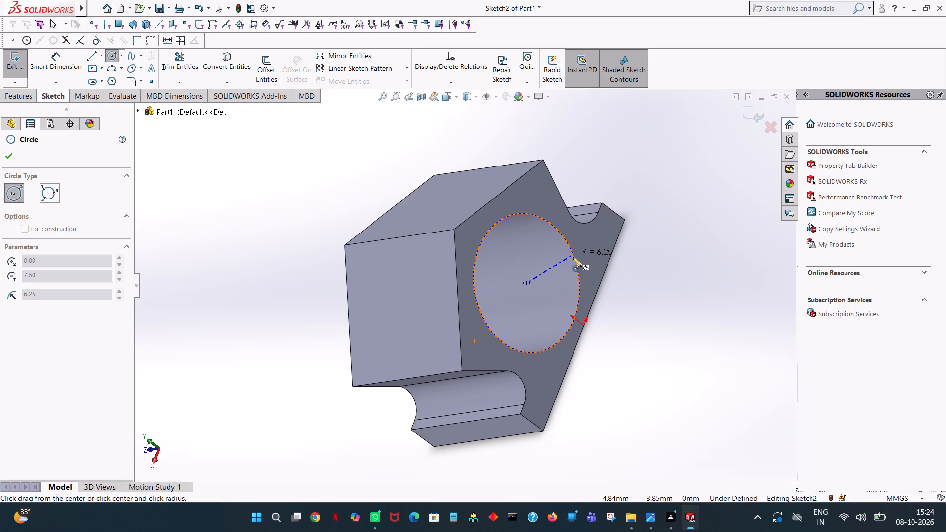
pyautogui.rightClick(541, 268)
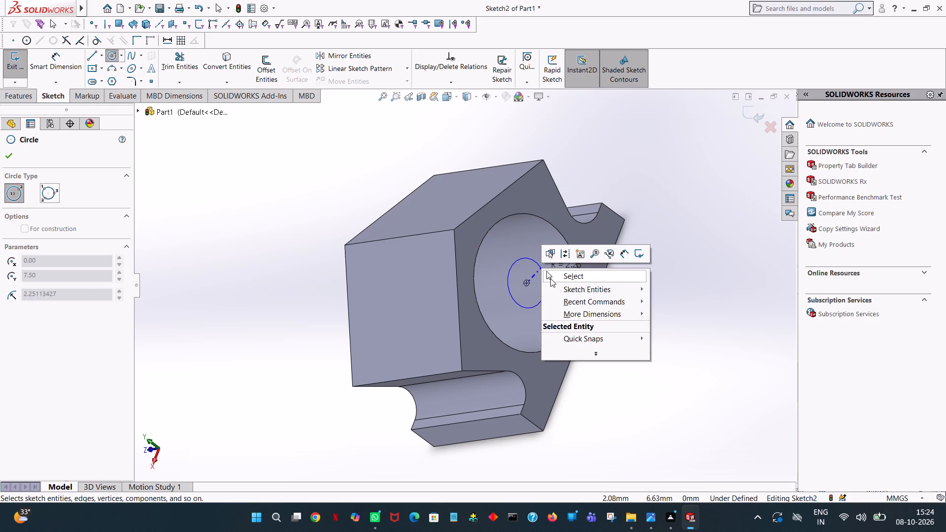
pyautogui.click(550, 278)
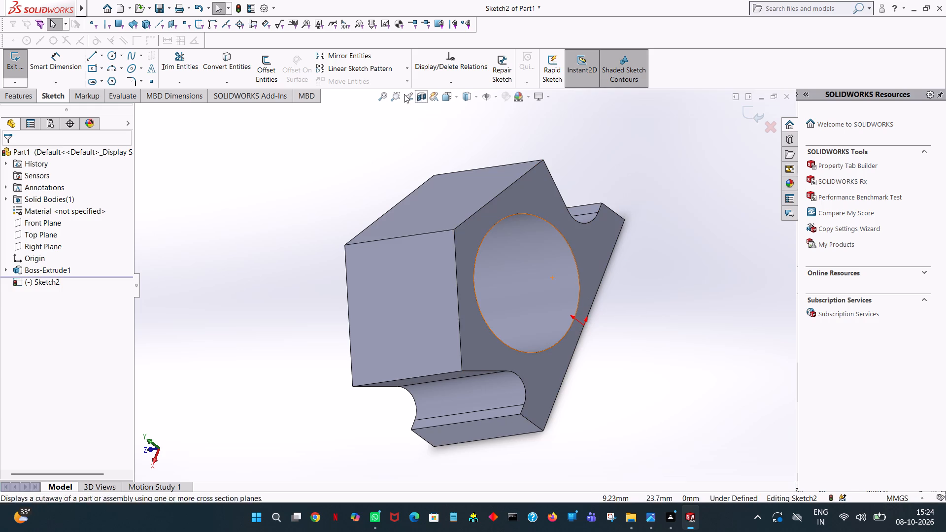
# Viewing the sketch plane head-on, sketch a vertical line about 7.26 mm long downward from the housing's roof apex.
pyautogui.click(455, 100)
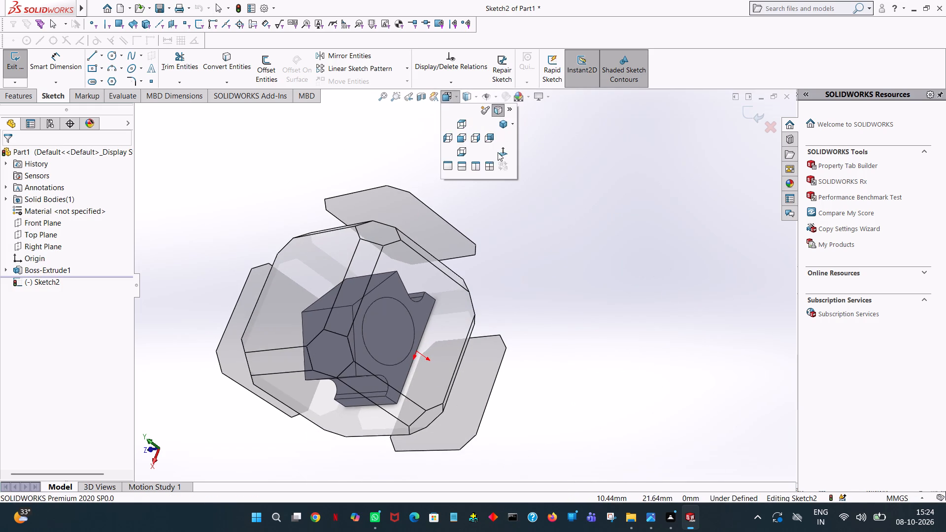
pyautogui.click(498, 152)
pyautogui.click(89, 53)
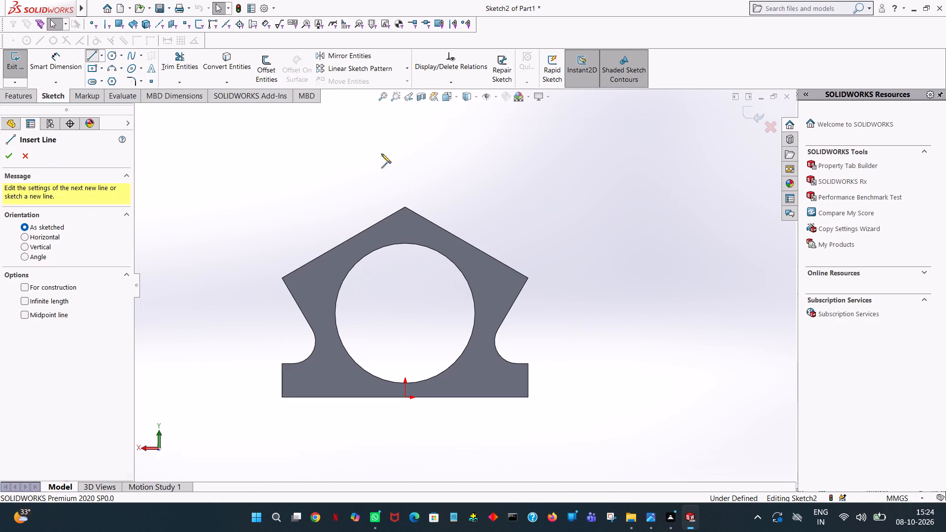
pyautogui.click(405, 206)
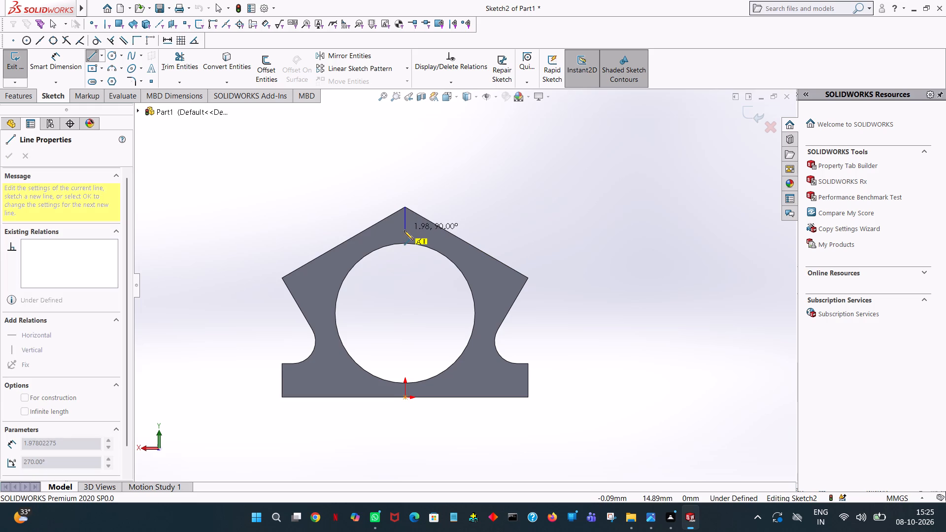
pyautogui.click(407, 288)
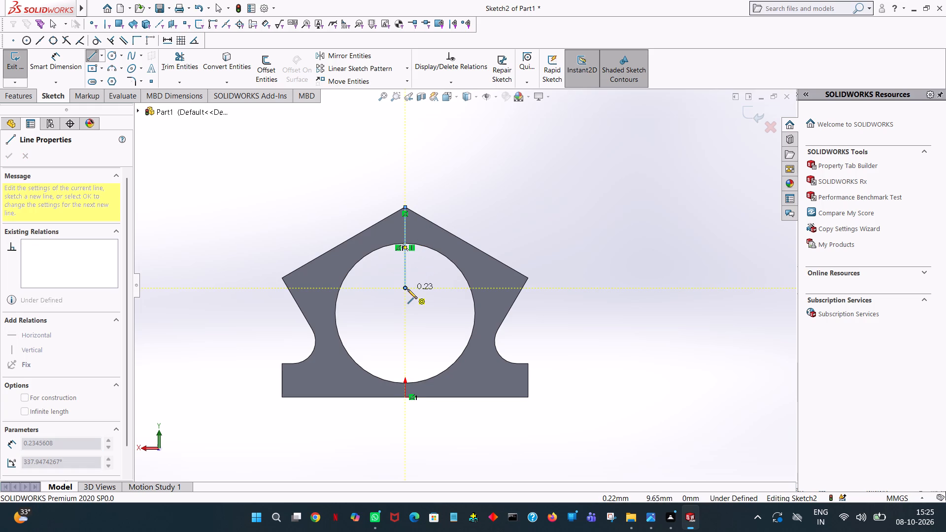
pyautogui.rightClick(407, 289)
pyautogui.click(427, 299)
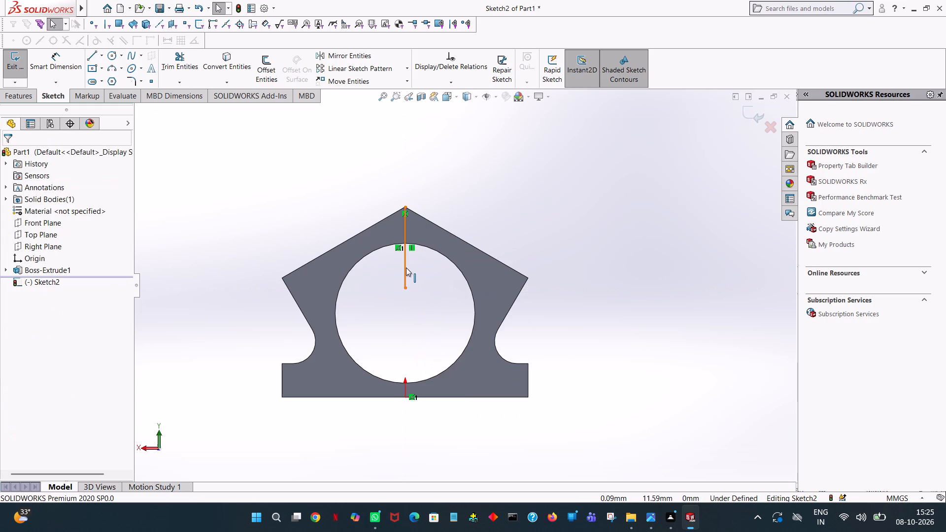
# Set the vertical line's length to 9.5 mm, entered as 9.5/2 plus 4.75.
pyautogui.click(406, 267)
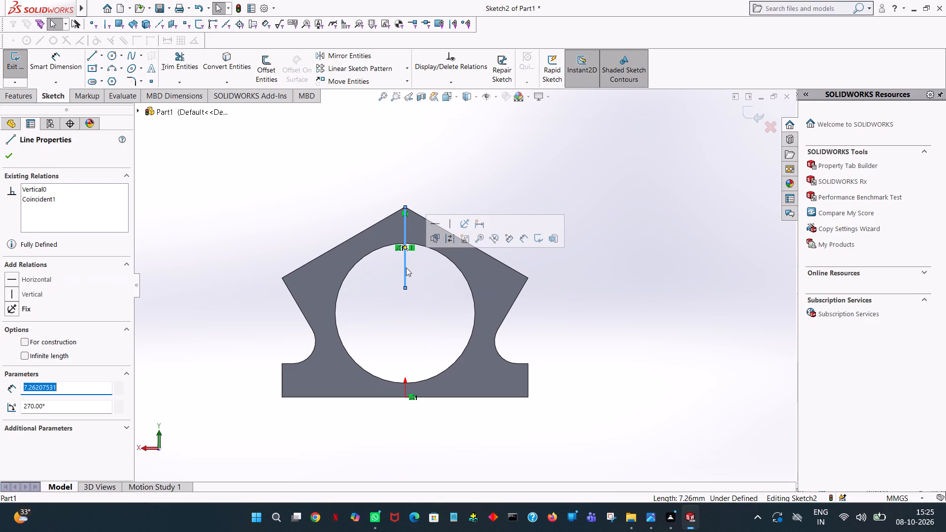
pyautogui.write('4.7')
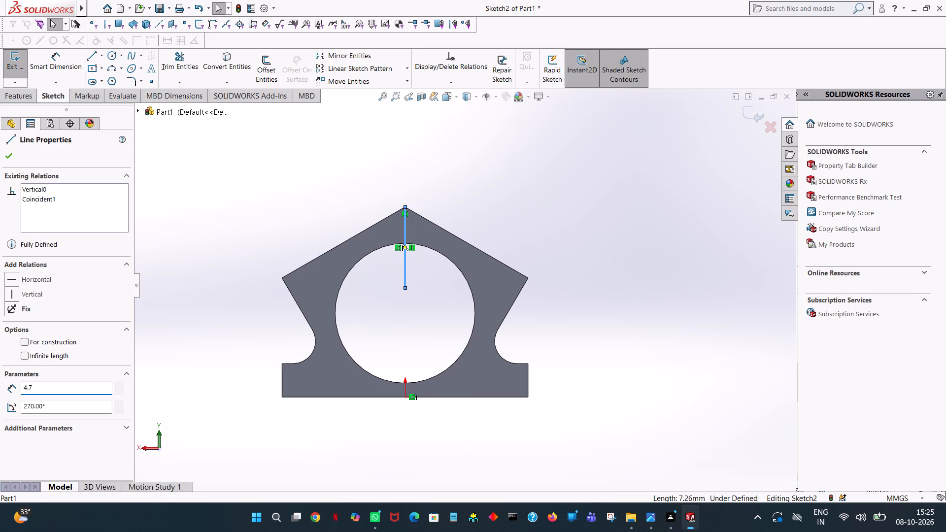
pyautogui.press('+')
pyautogui.press('BackSpace')
pyautogui.write('5+')
pyautogui.press('BackSpace')
pyautogui.press('BackSpace')
pyautogui.press('BackSpace')
pyautogui.press('BackSpace')
pyautogui.press('BackSpace')
pyautogui.write('9.5')
pyautogui.write('/2')
pyautogui.press('Return')
pyautogui.click(83, 384)
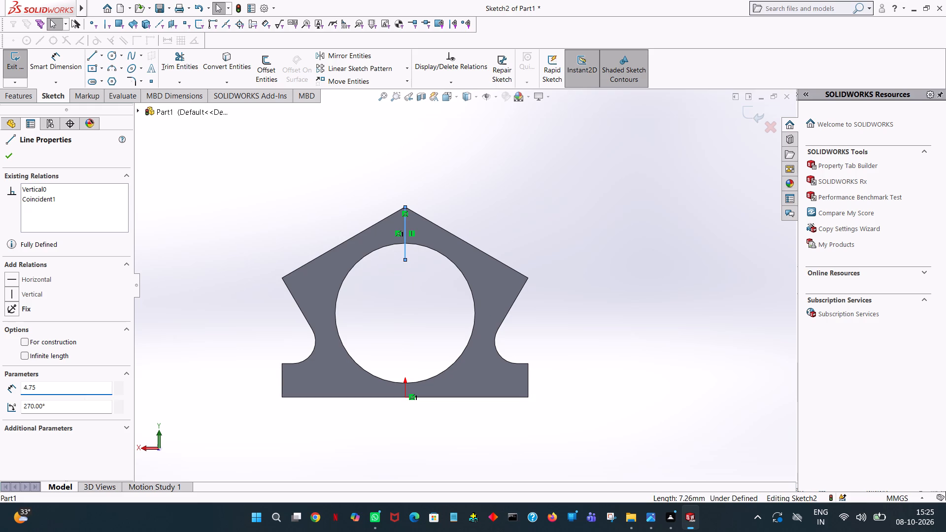
pyautogui.write('+4.75')
pyautogui.press('Return')
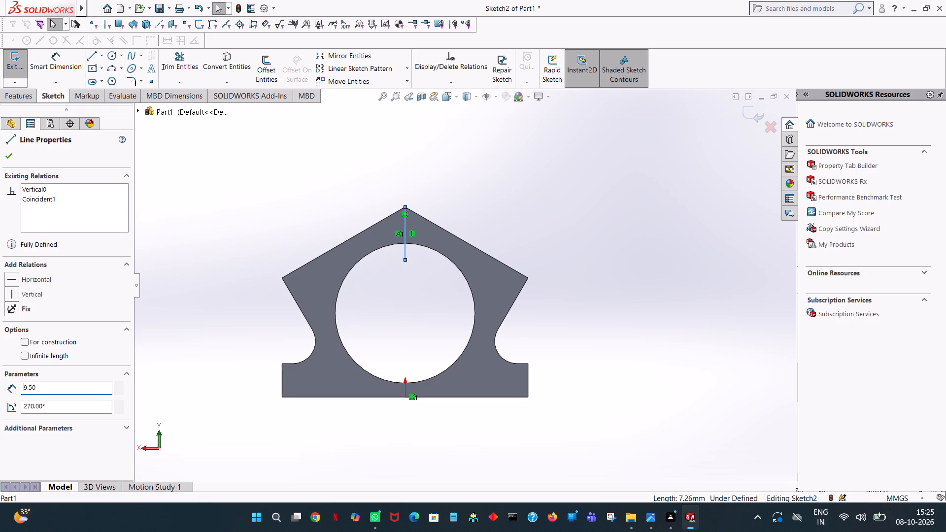
pyautogui.rightClick(83, 384)
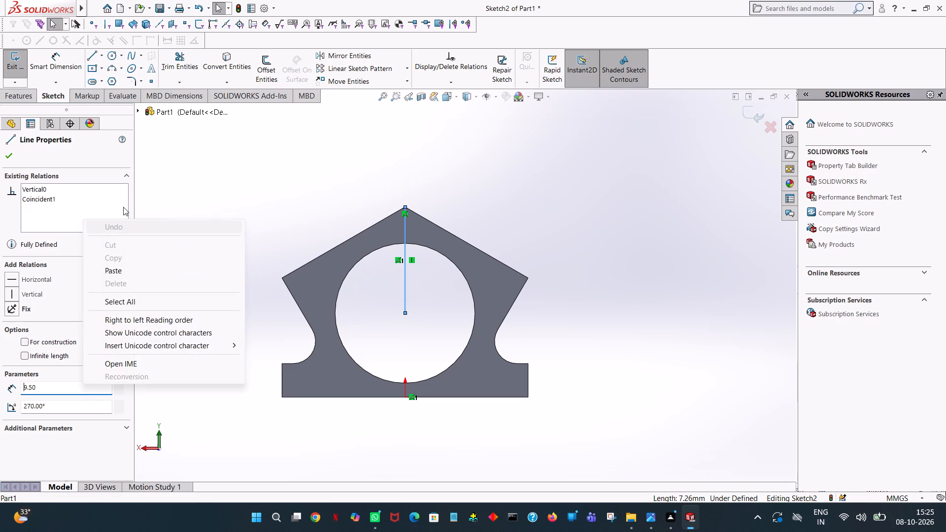
pyautogui.click(231, 169)
# Sketch a circle centred on the lower end of the vertical line with a radius of 9.5/2 (4.75 mm).
pyautogui.click(107, 52)
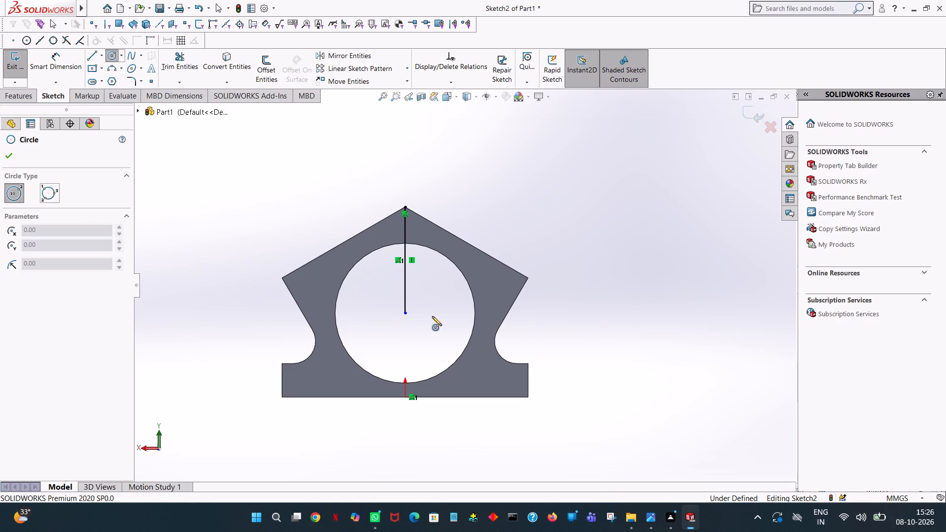
pyautogui.click(404, 314)
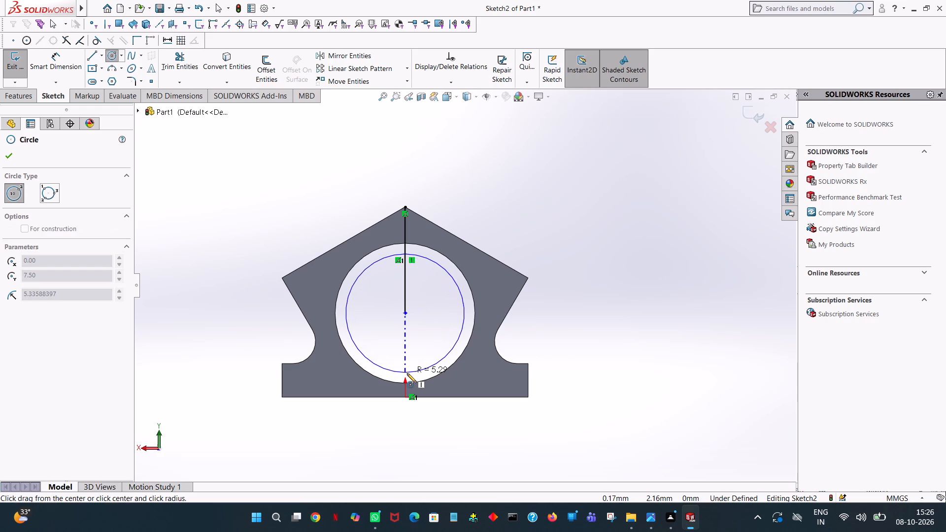
pyautogui.click(411, 366)
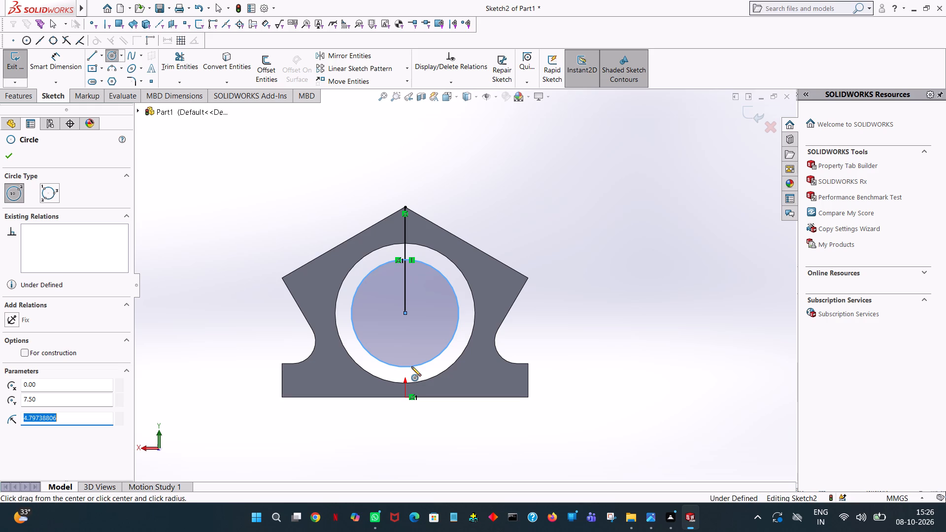
pyautogui.press('6')
pyautogui.press('BackSpace')
pyautogui.write('9.5/2')
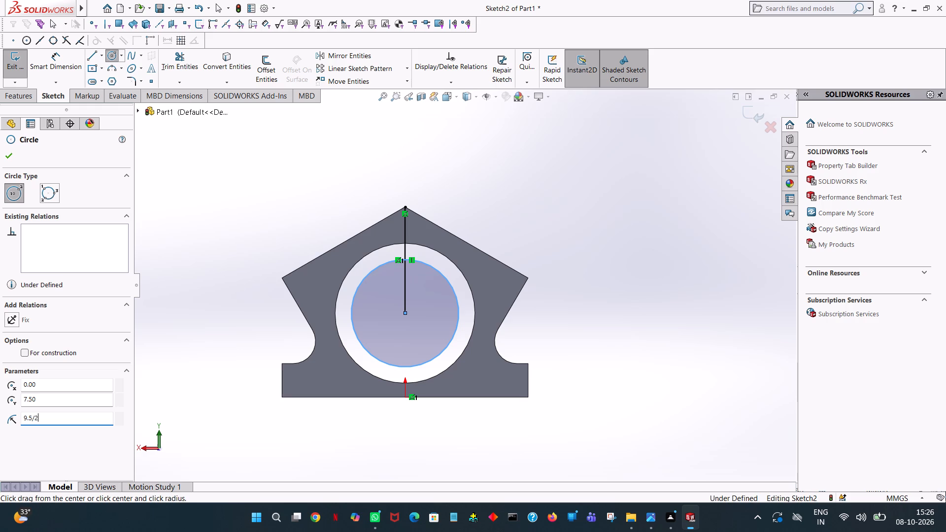
pyautogui.press('Return')
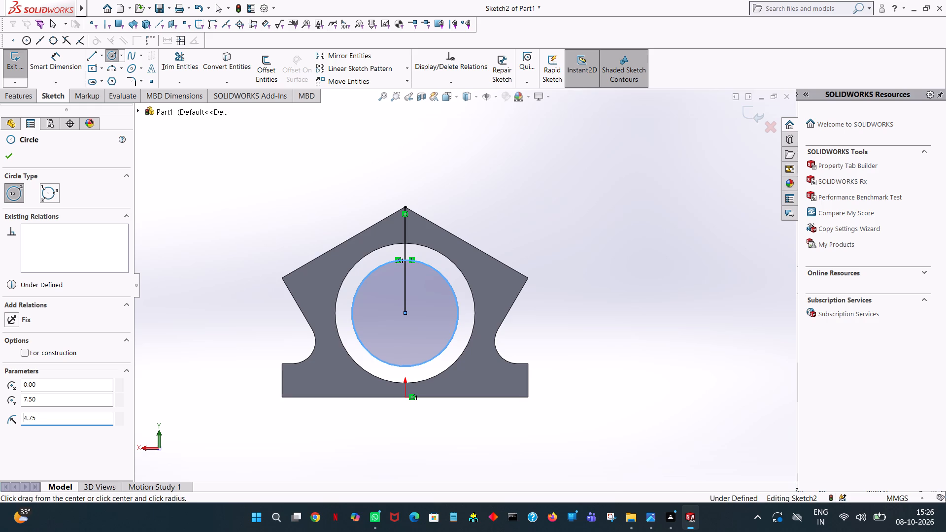
pyautogui.click(9, 151)
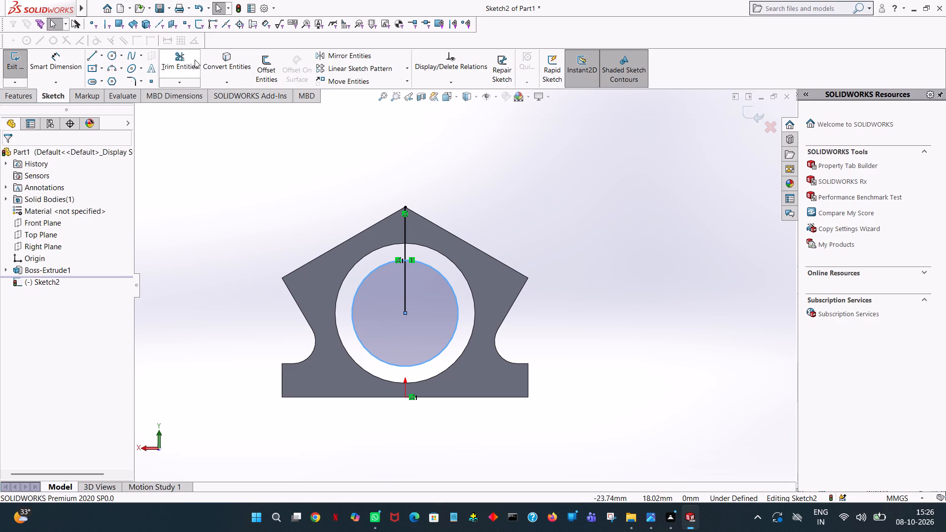
# Trim both portions of the vertical line, outside and inside the 4.75 mm radius circle.
pyautogui.click(186, 58)
pyautogui.click(406, 248)
pyautogui.click(406, 285)
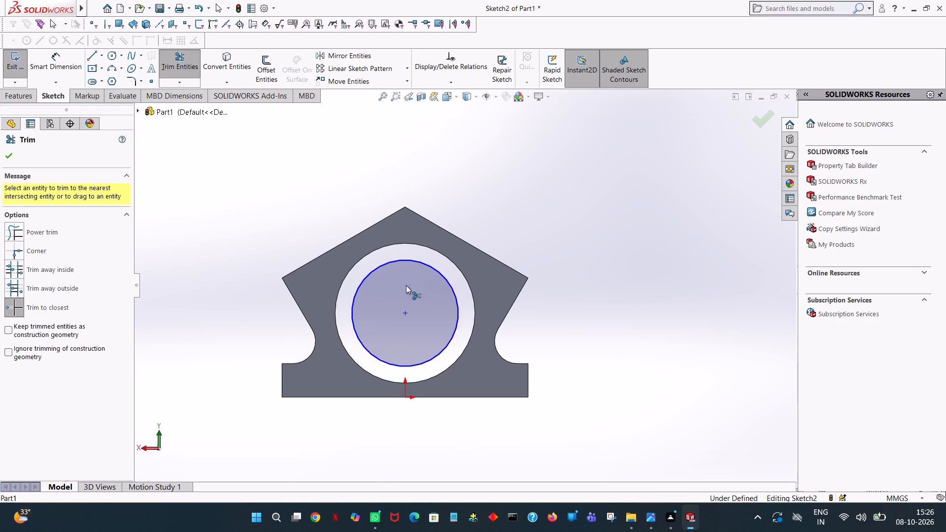
pyautogui.click(10, 151)
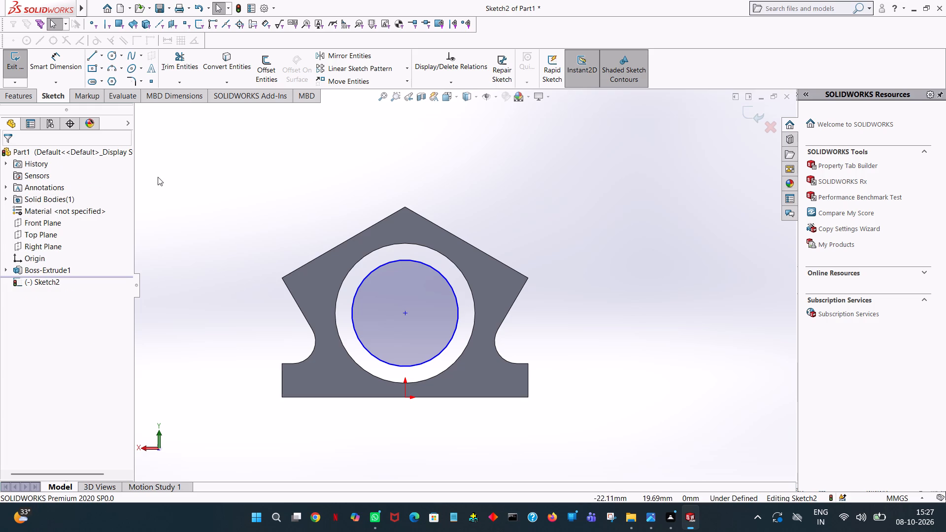
# Extrude the 4.75 mm radius circle outward from the housing's face to a depth of 6.5 mm.
pyautogui.moveTo(183, 191); pyautogui.dragTo(267, 198, button='middle')
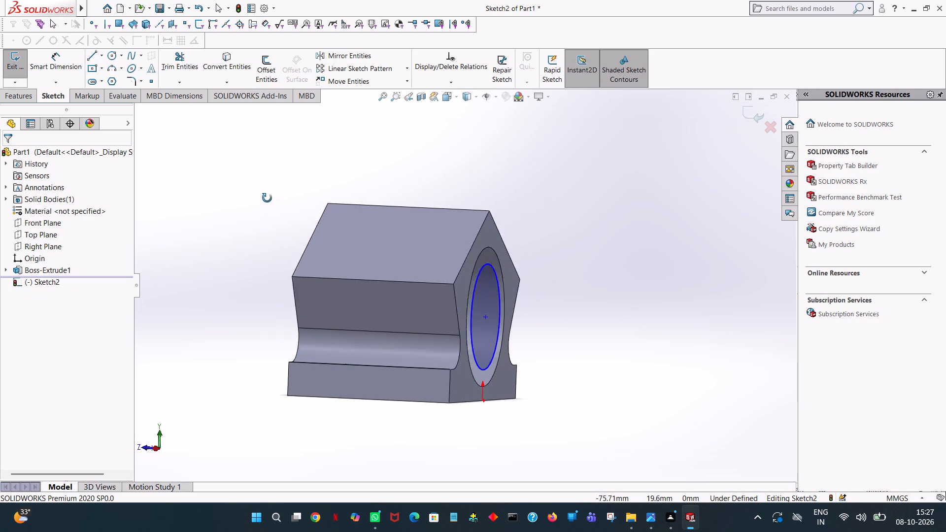
pyautogui.moveTo(267, 198); pyautogui.dragTo(271, 223, button='middle')
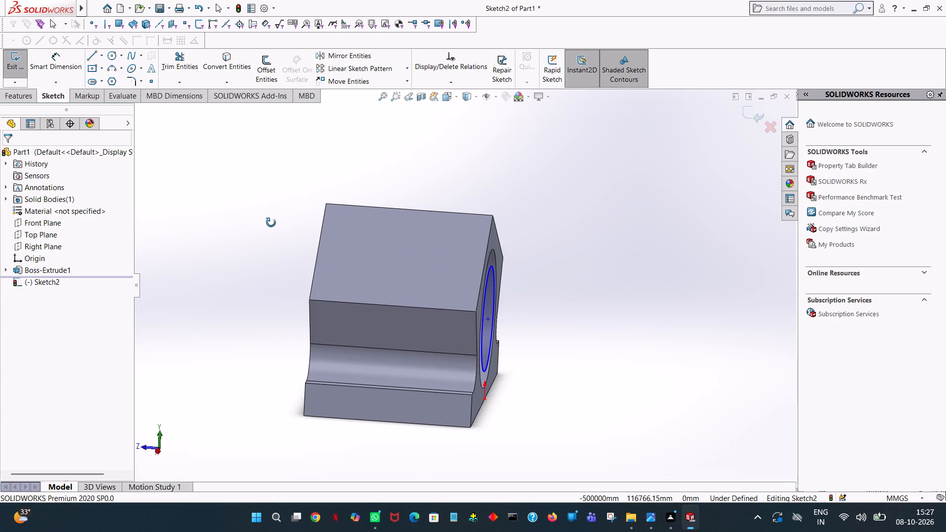
pyautogui.moveTo(271, 223); pyautogui.dragTo(268, 216, button='middle')
pyautogui.scroll(1, 270, 210)
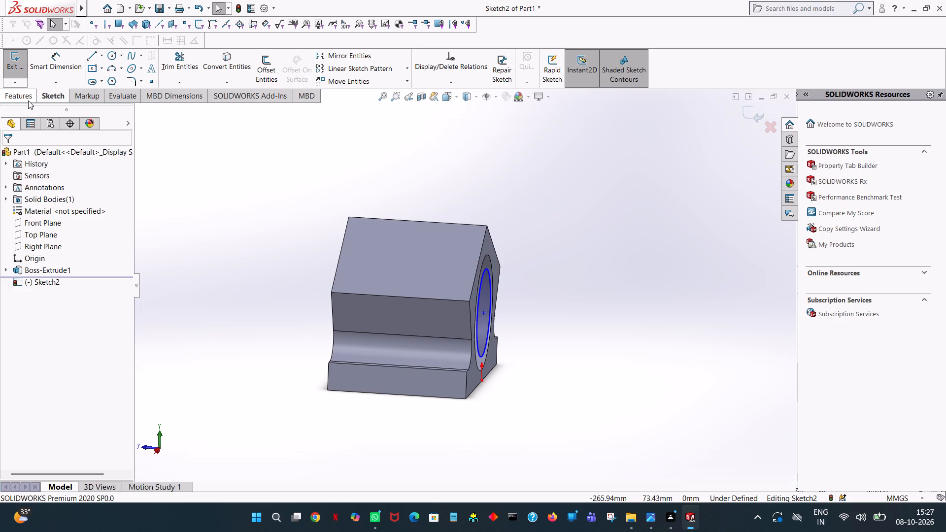
pyautogui.click(28, 100)
pyautogui.click(21, 76)
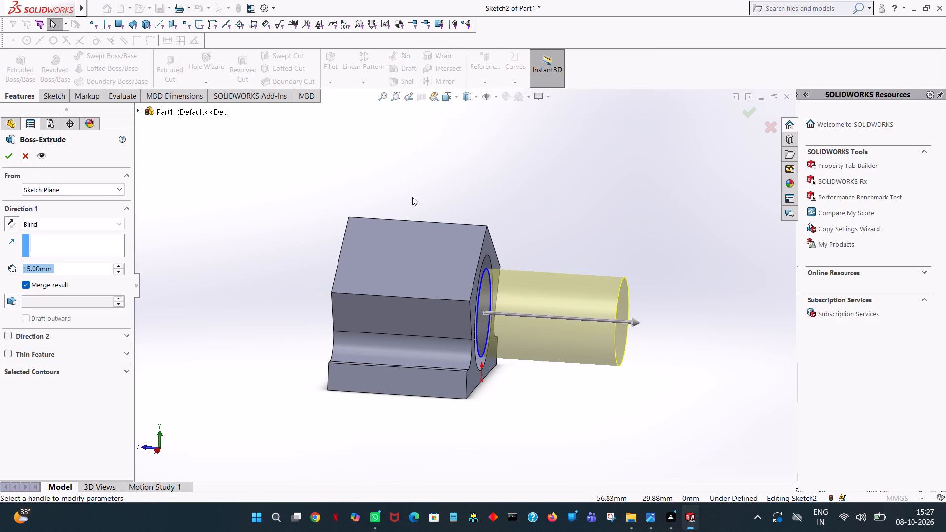
pyautogui.write('6.5')
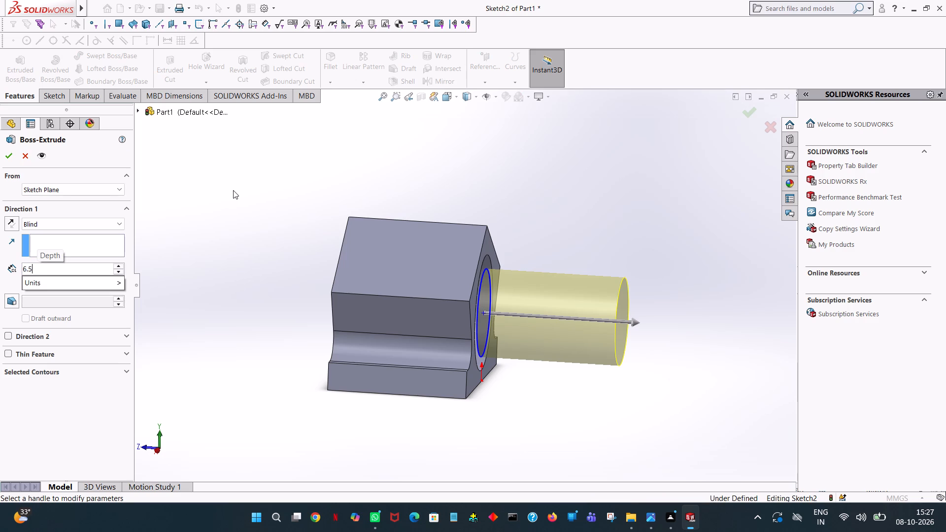
pyautogui.press('Return')
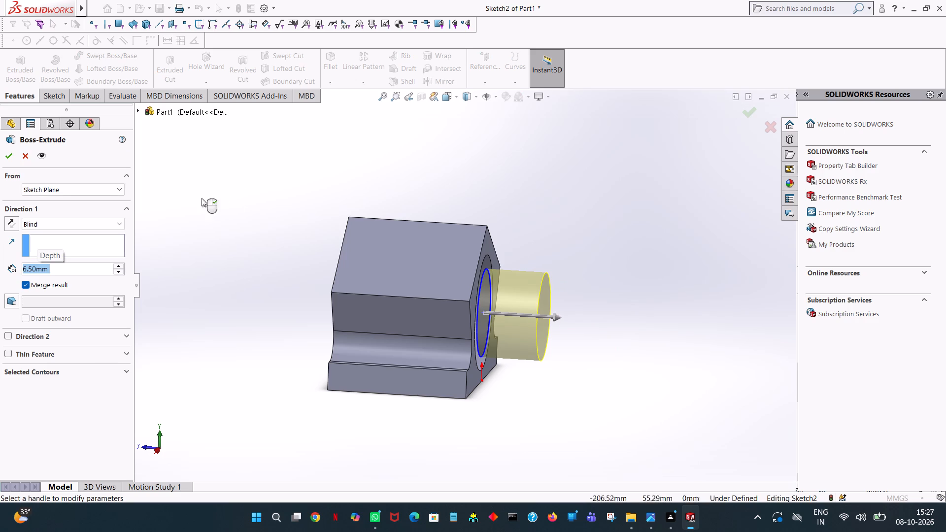
pyautogui.click(8, 157)
pyautogui.click(622, 158)
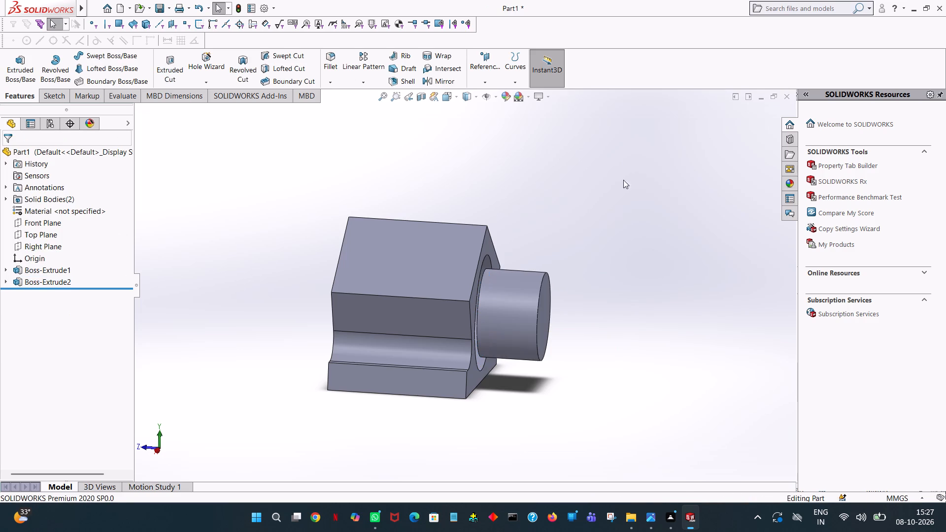
# On the housing's face around the bore, sketch a 6.25 mm radius circle from the bore's centre to its edge.
pyautogui.moveTo(628, 201); pyautogui.dragTo(555, 210, button='middle')
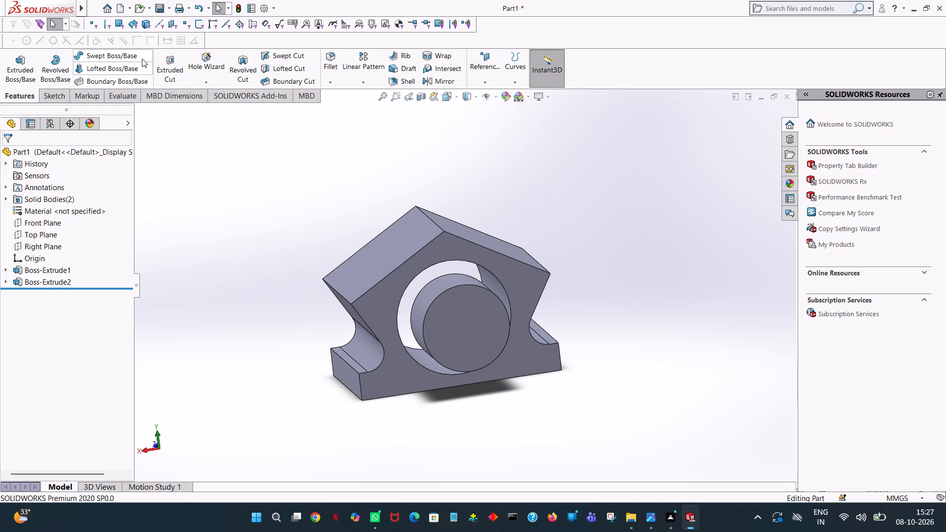
pyautogui.click(23, 66)
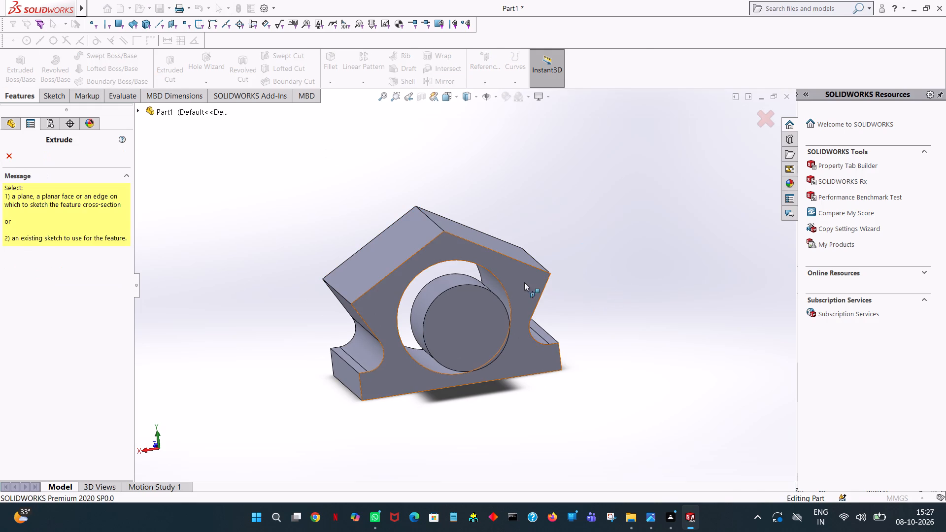
pyautogui.click(524, 282)
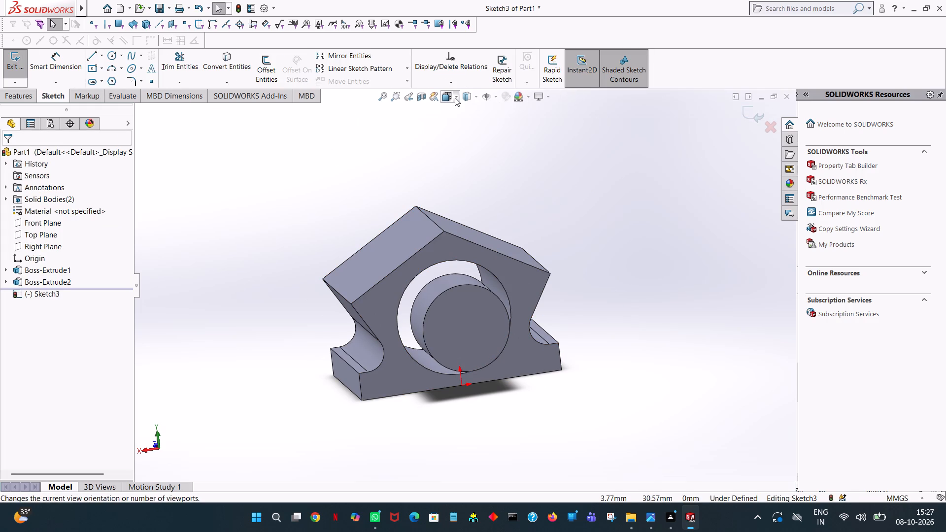
pyautogui.click(455, 98)
pyautogui.click(504, 153)
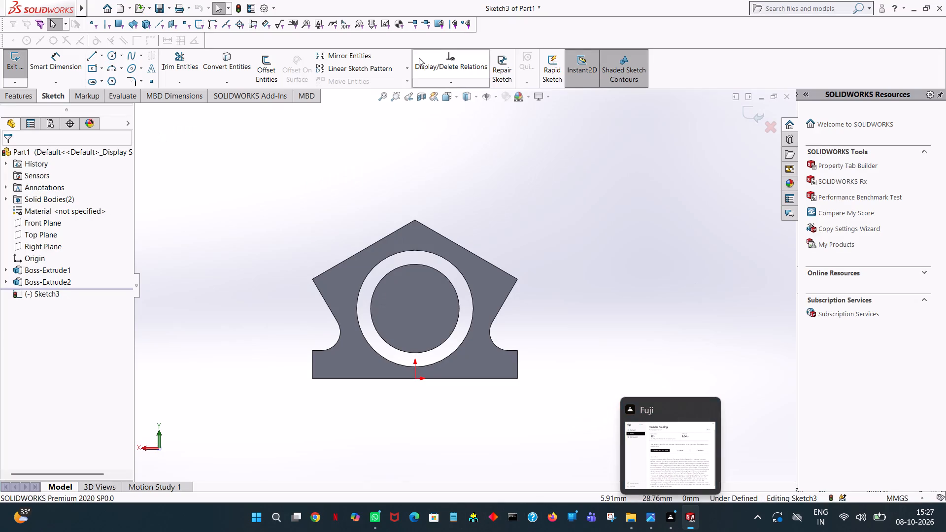
pyautogui.click(113, 51)
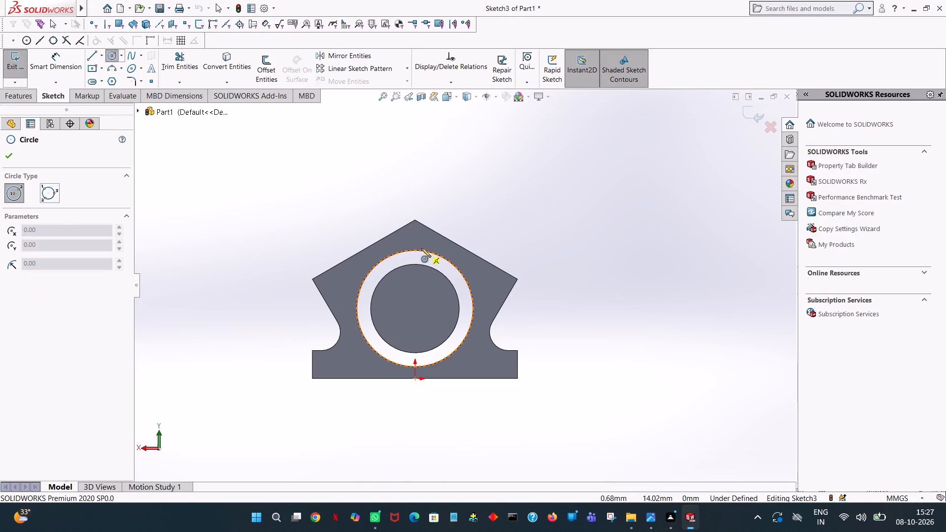
pyautogui.click(415, 309)
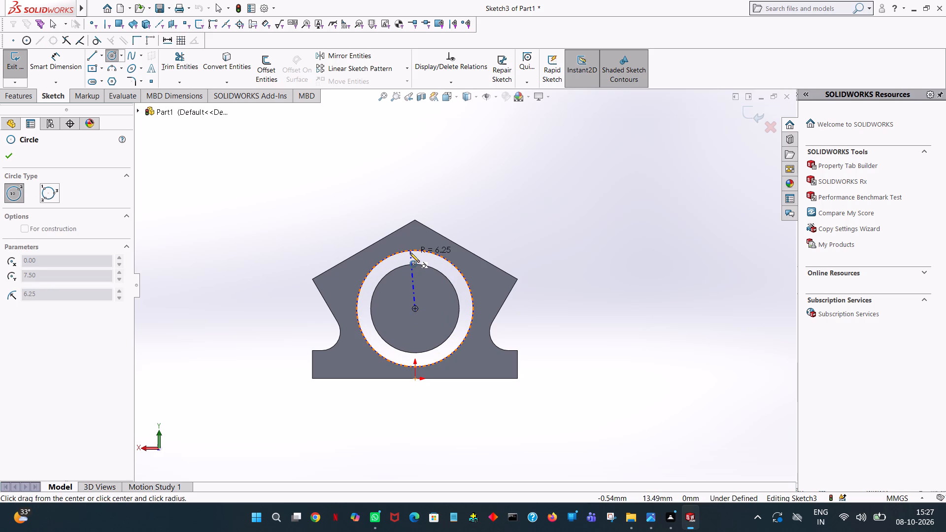
pyautogui.click(410, 253)
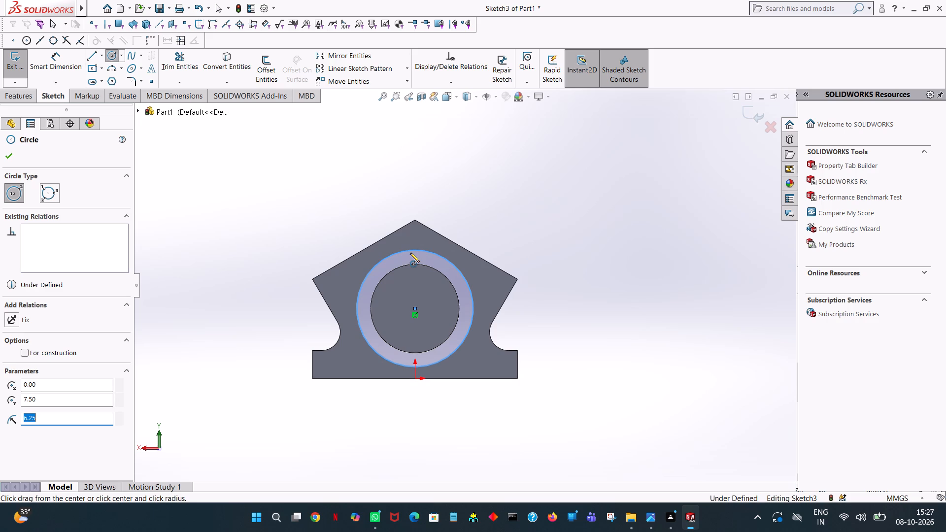
pyautogui.rightClick(505, 176)
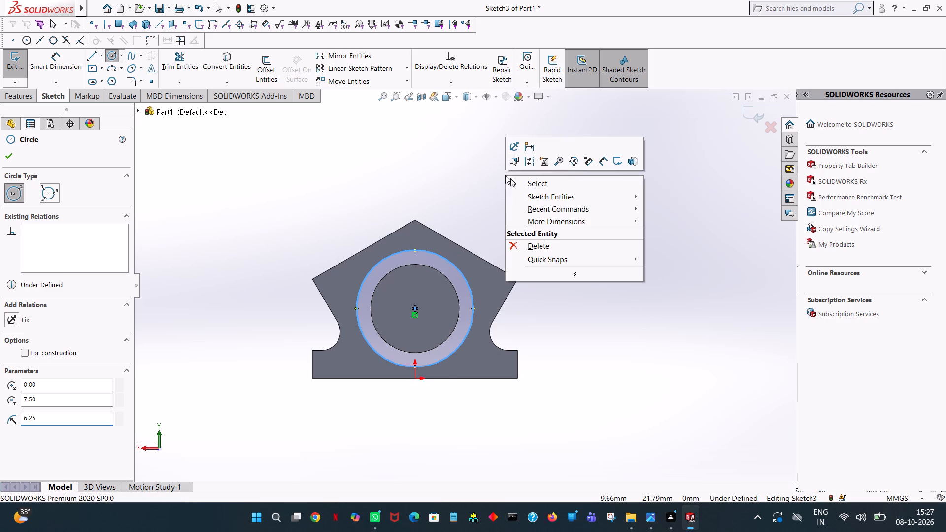
pyautogui.click(539, 190)
pyautogui.click(544, 188)
# Start a boss extrusion of the 6.25 mm radius circle, reversed into the bore with a blind depth of 2 mm.
pyautogui.moveTo(414, 215); pyautogui.dragTo(475, 247, button='middle')
pyautogui.scroll(1, 475, 247)
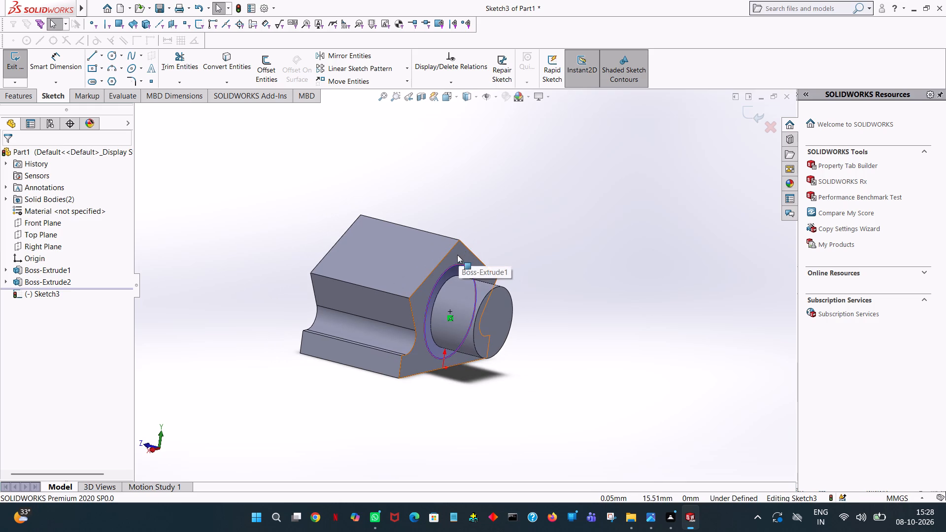
pyautogui.click(33, 99)
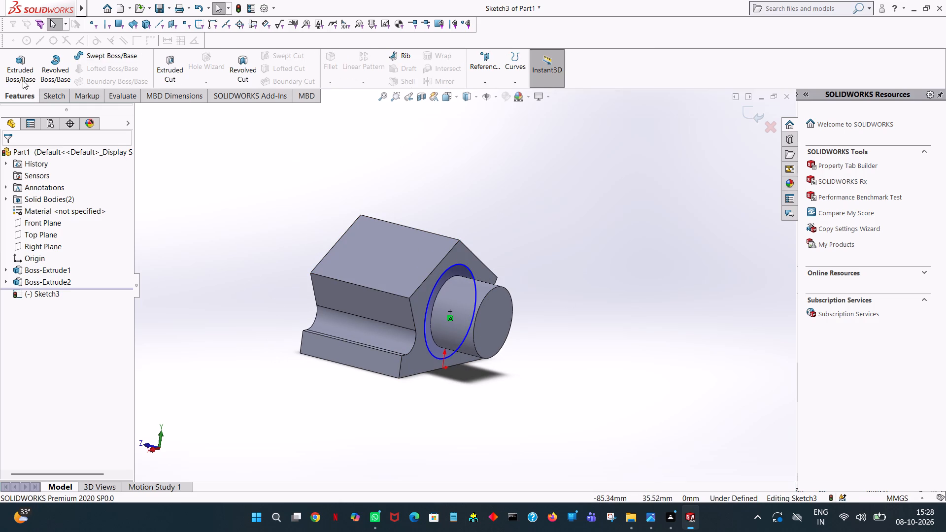
pyautogui.click(17, 65)
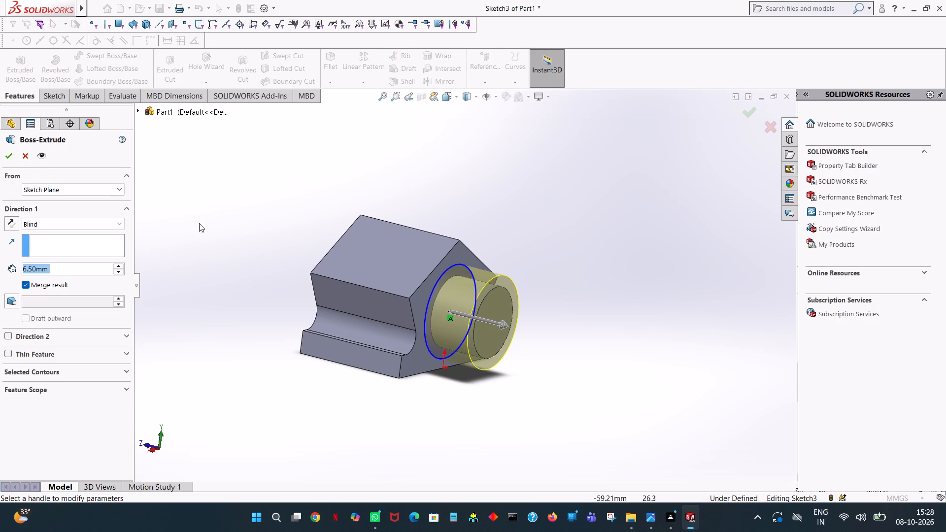
pyautogui.click(12, 225)
pyautogui.doubleClick(62, 271)
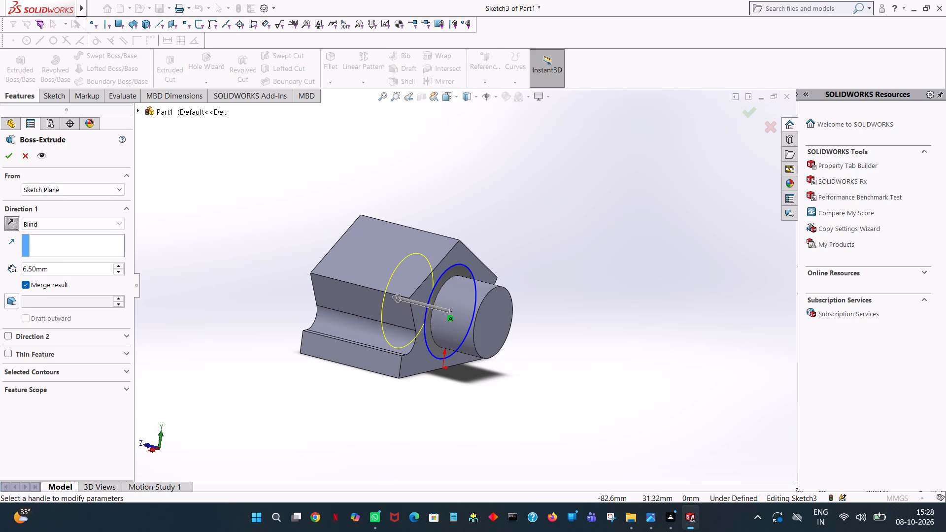
pyautogui.press('2')
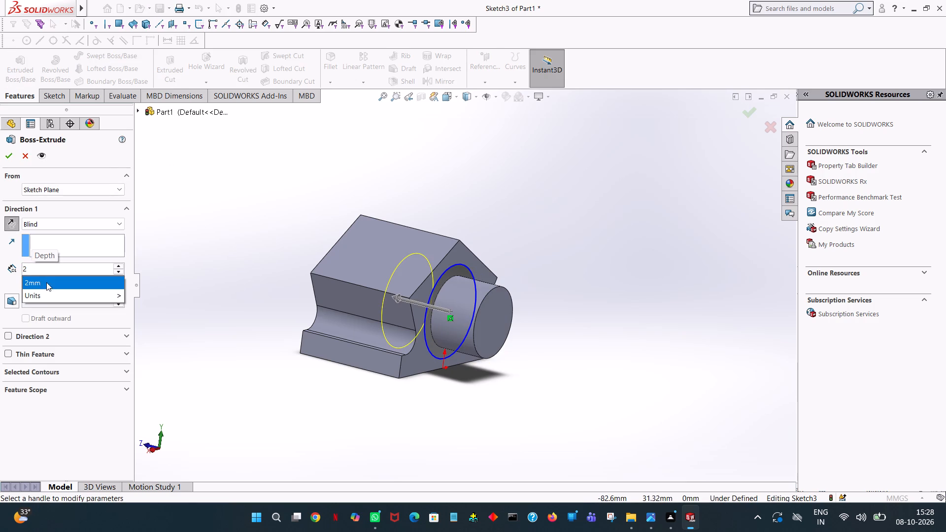
pyautogui.click(291, 186)
pyautogui.scroll(1, 295, 205)
pyautogui.moveTo(295, 205); pyautogui.dragTo(415, 239, button='middle')
pyautogui.scroll(1, 295, 205)
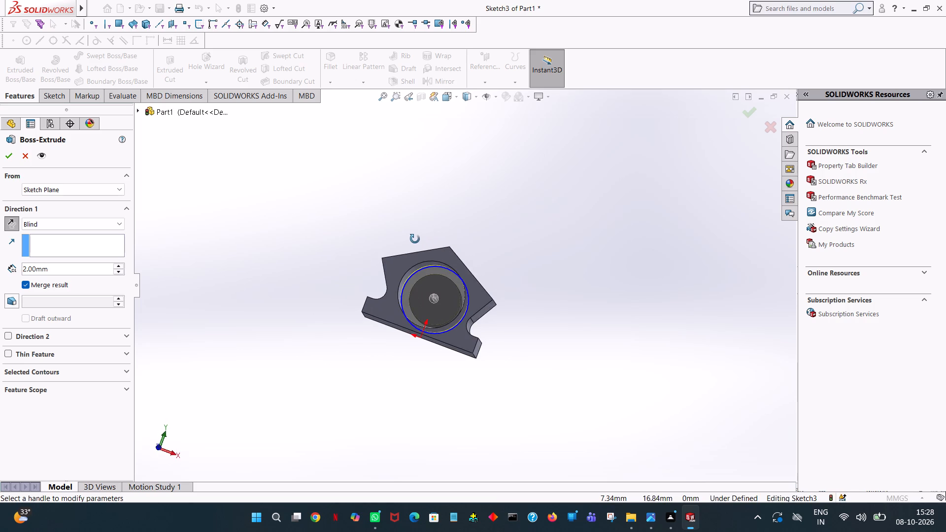
pyautogui.moveTo(415, 239); pyautogui.dragTo(417, 245, button='middle')
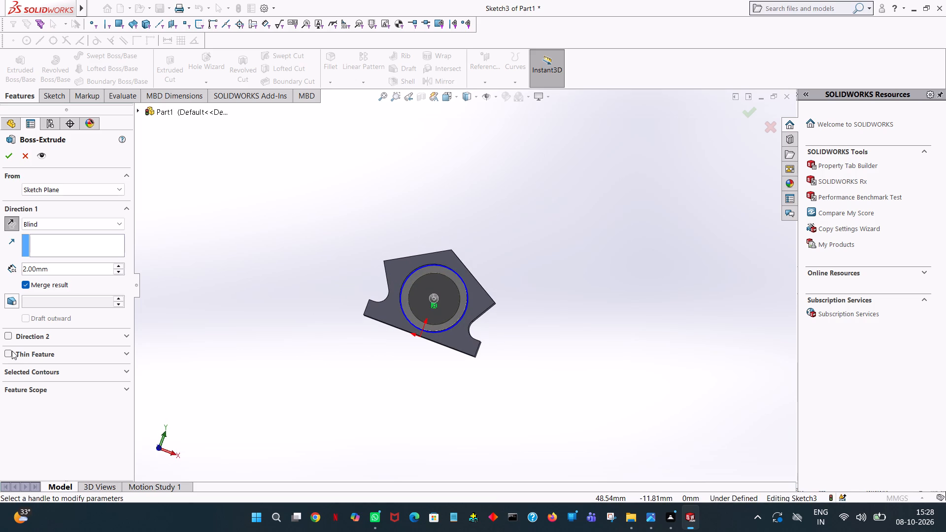
# Make the extrusion a one-direction thin feature, thickened inward from the circle by 2 mm.
pyautogui.click(7, 351)
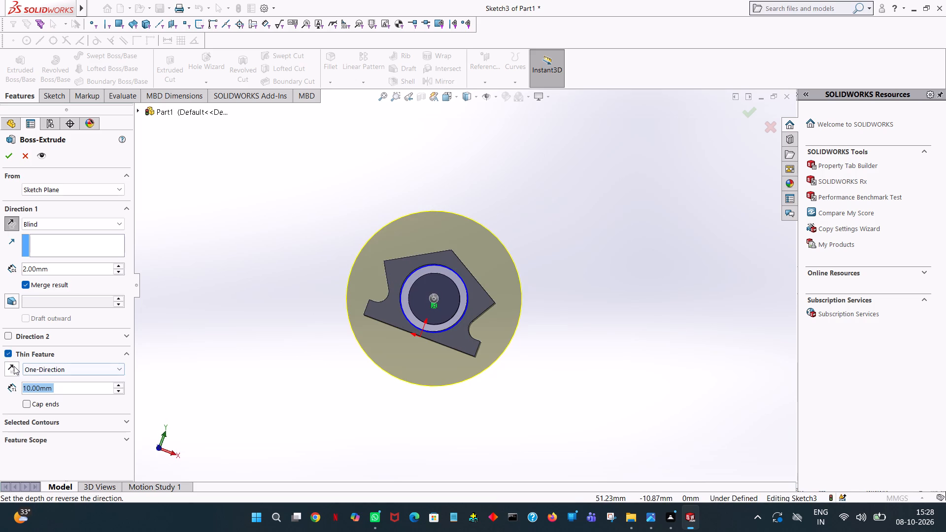
pyautogui.click(14, 366)
pyautogui.doubleClick(64, 383)
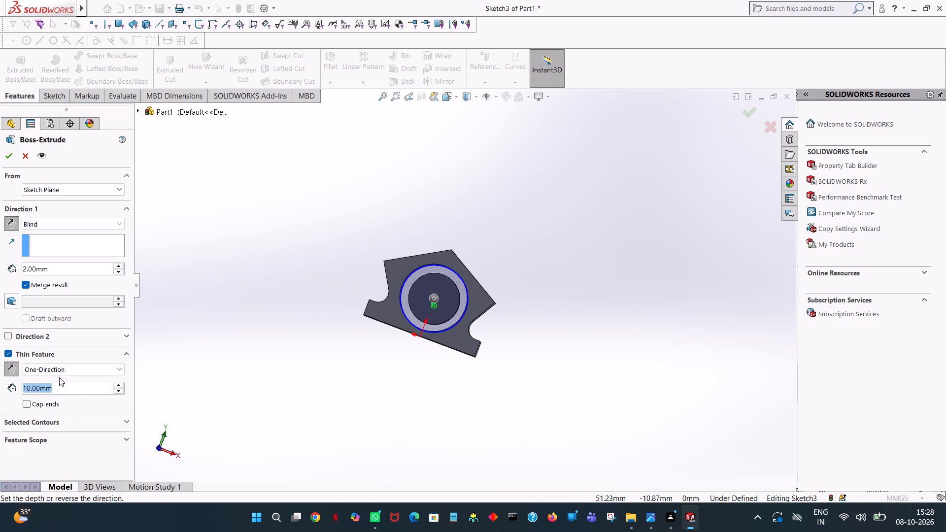
pyautogui.press('2')
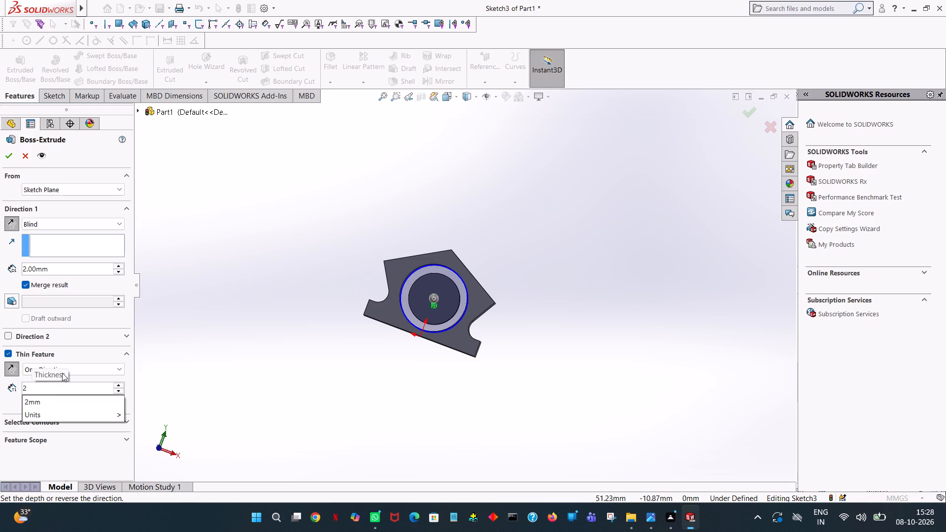
pyautogui.click(303, 261)
pyautogui.scroll(-4, 448, 325)
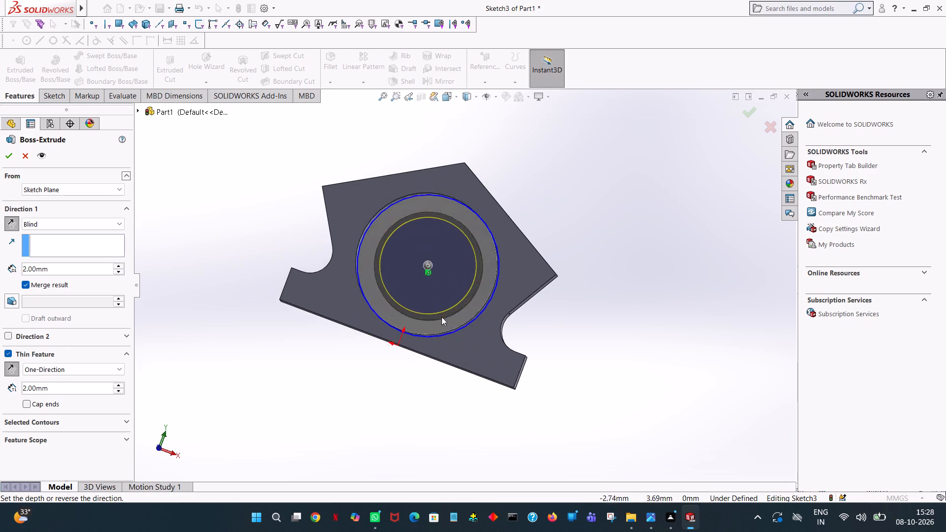
pyautogui.scroll(-1, 441, 317)
pyautogui.scroll(-3, 439, 275)
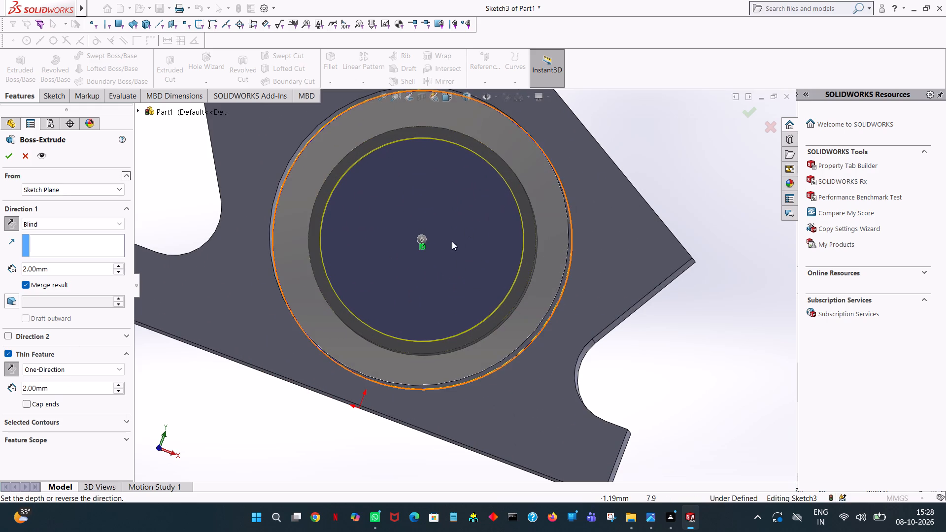
# Set the thin feature's wall thickness to 1.5 mm and complete the extrusion.
pyautogui.doubleClick(71, 386)
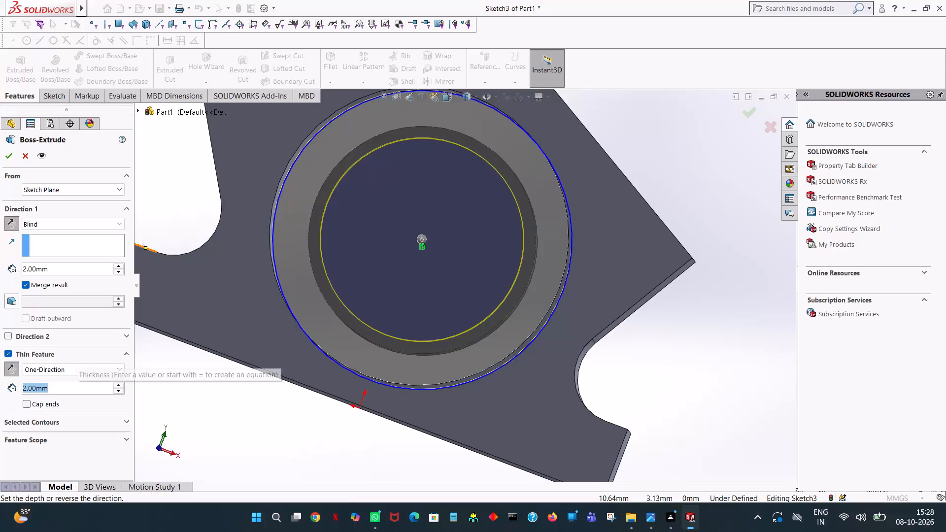
pyautogui.write('1.5')
pyautogui.click(237, 404)
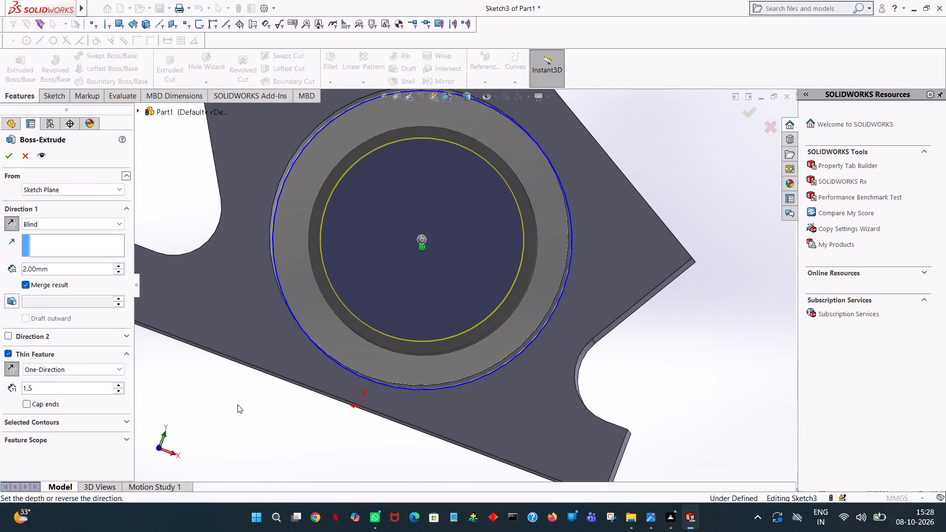
pyautogui.middleClick(340, 430)
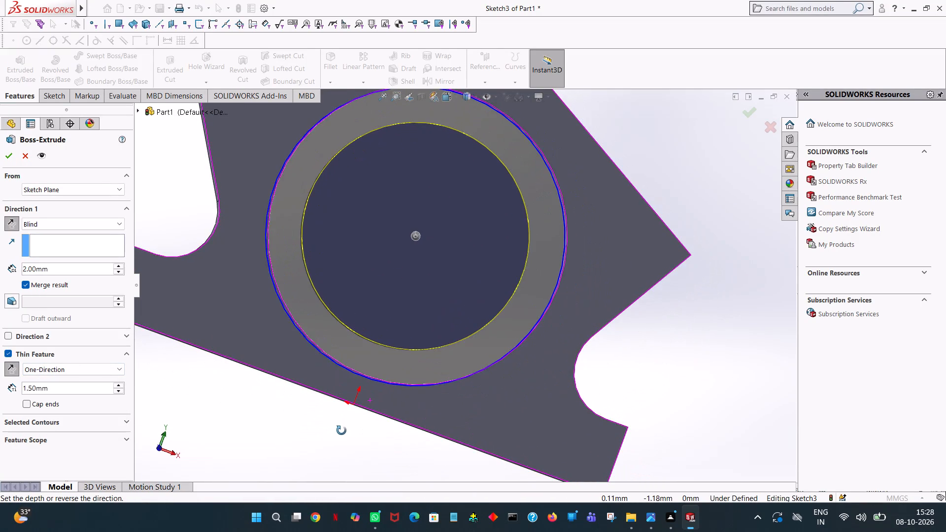
pyautogui.scroll(1, 343, 432)
pyautogui.click(7, 161)
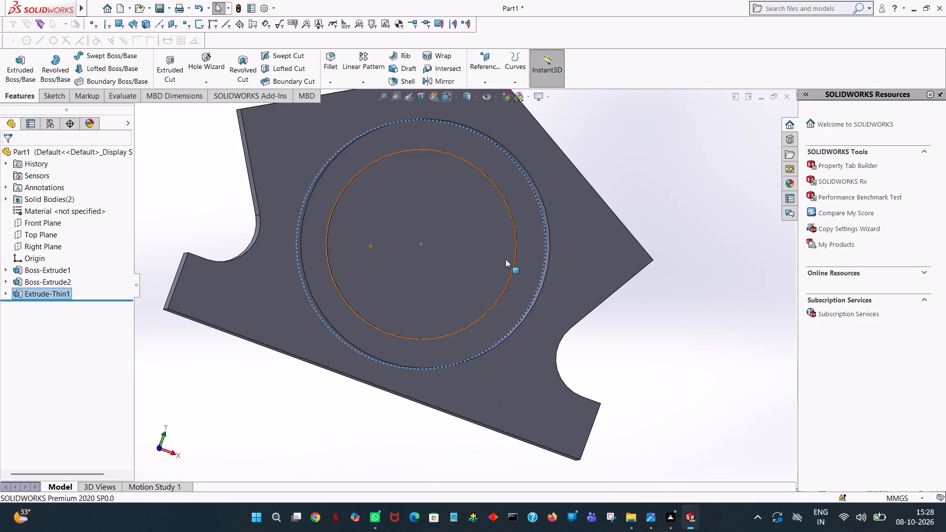
# Examine the thin-walled ring inside the housing's bore and the protruding cylinder from both sides of the part.
pyautogui.moveTo(545, 253); pyautogui.dragTo(389, 215, button='middle')
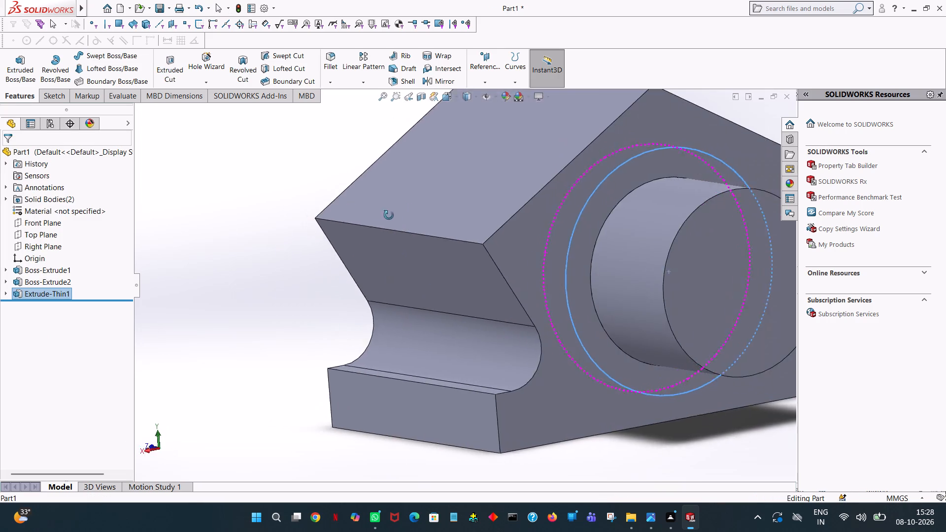
pyautogui.moveTo(389, 215); pyautogui.dragTo(167, 188, button='middle')
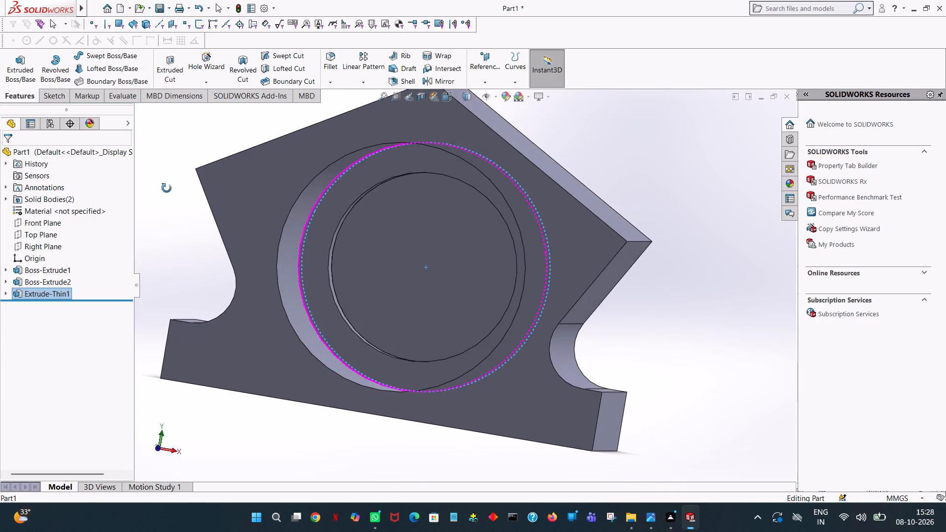
pyautogui.moveTo(167, 188); pyautogui.dragTo(172, 194, button='middle')
pyautogui.scroll(-4, 407, 199)
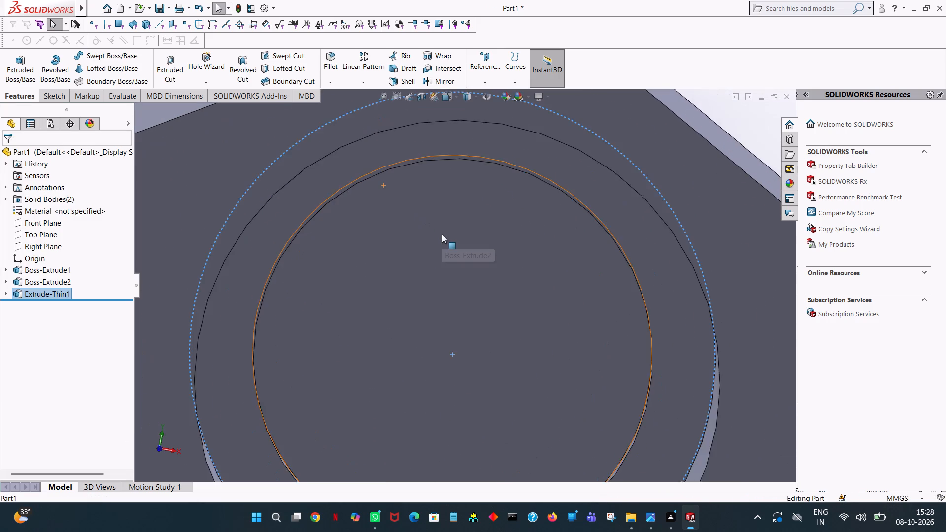
pyautogui.scroll(-2, 442, 235)
pyautogui.moveTo(443, 238); pyautogui.dragTo(453, 214, button='middle')
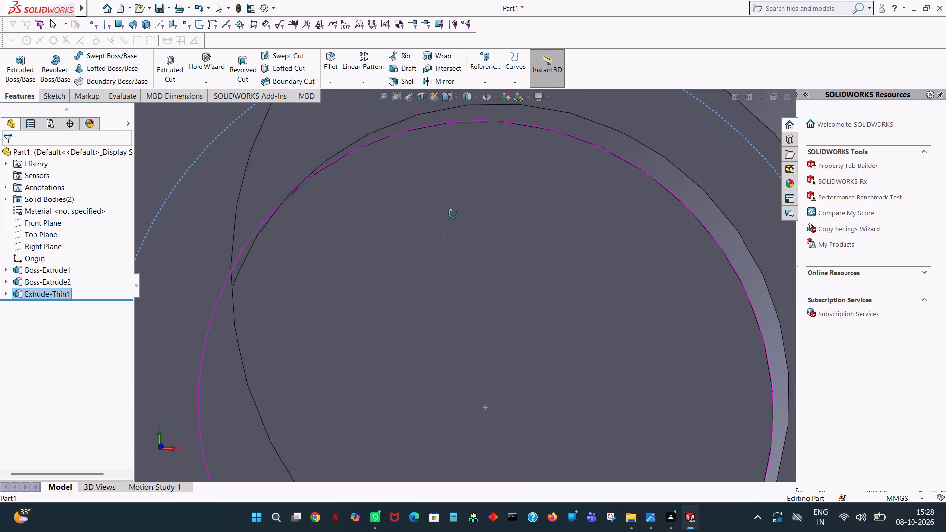
pyautogui.moveTo(453, 214); pyautogui.dragTo(454, 214, button='middle')
pyautogui.scroll(1, 455, 216)
pyautogui.scroll(-4, 464, 224)
pyautogui.scroll(7, 465, 225)
pyautogui.scroll(-1, 531, 272)
pyautogui.moveTo(531, 272); pyautogui.dragTo(536, 282, button='middle')
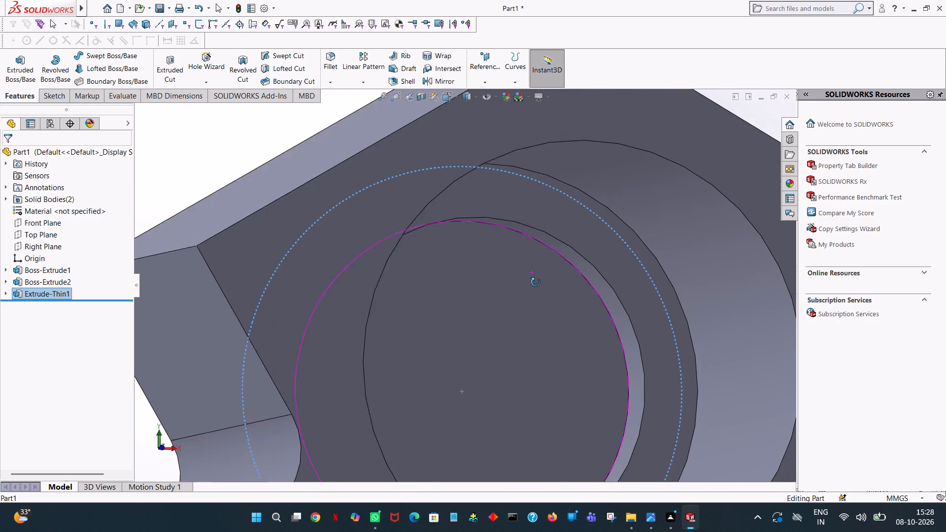
pyautogui.scroll(1, 536, 282)
pyautogui.moveTo(536, 282); pyautogui.dragTo(509, 339, button='middle')
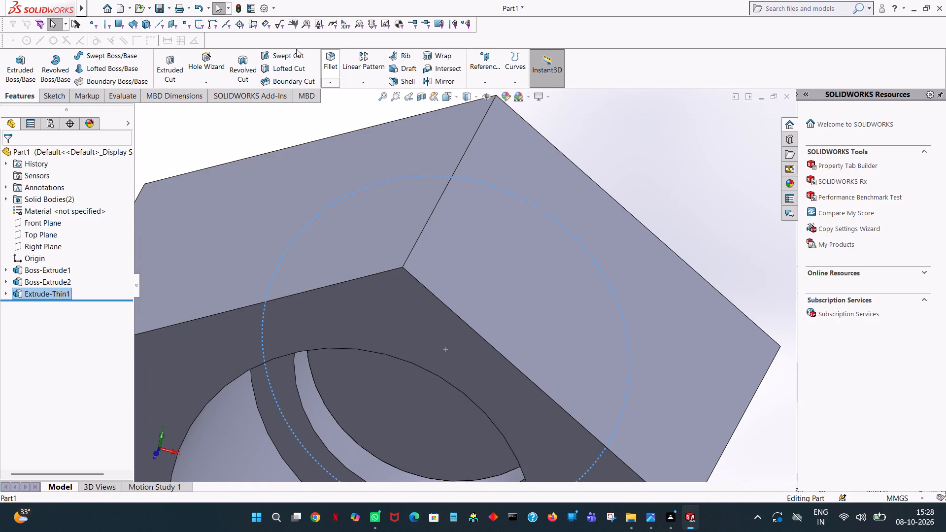
# Undo the thin-feature extrusion to get back to its open circle sketch.
pyautogui.click(195, 7)
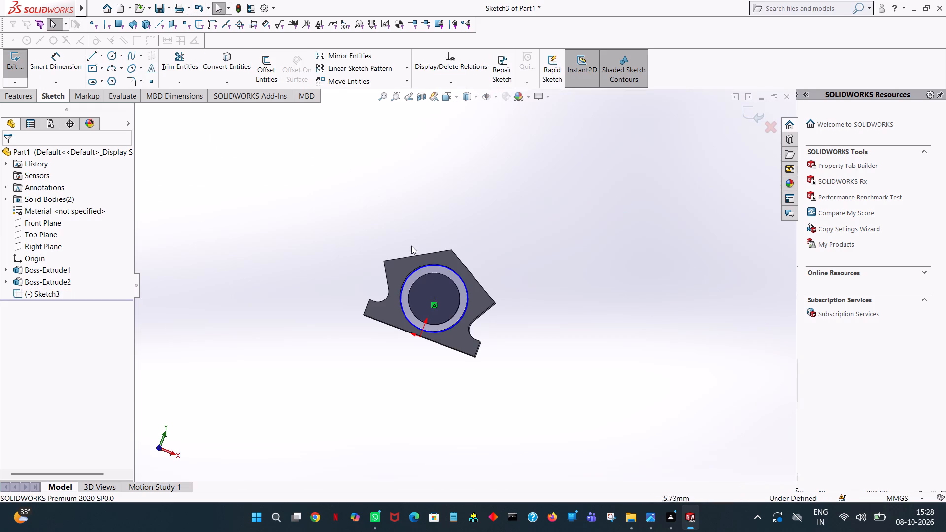
# Extrude the 6.25 mm radius circle as a solid boss, reversed into the bore, blind 2 mm deep and merged with the housing.
pyautogui.click(23, 93)
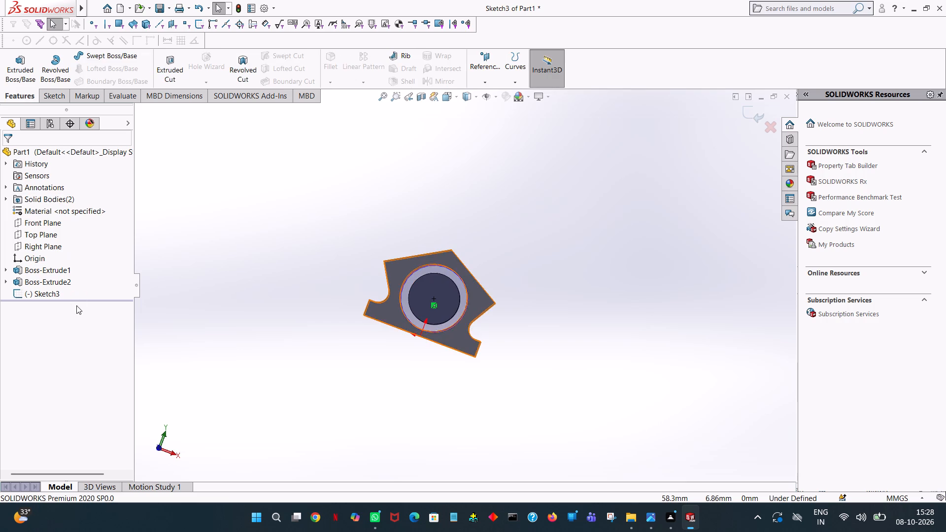
pyautogui.click(28, 66)
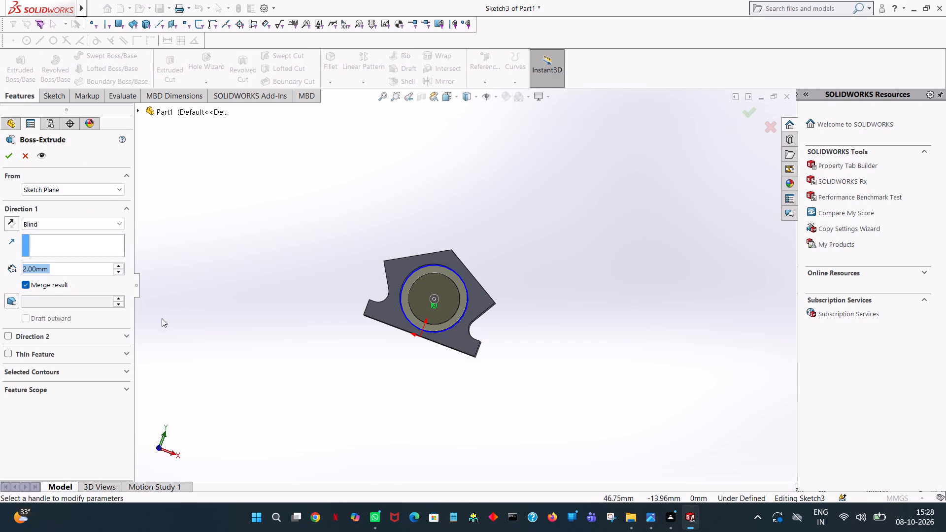
pyautogui.moveTo(177, 312); pyautogui.dragTo(250, 441, button='middle')
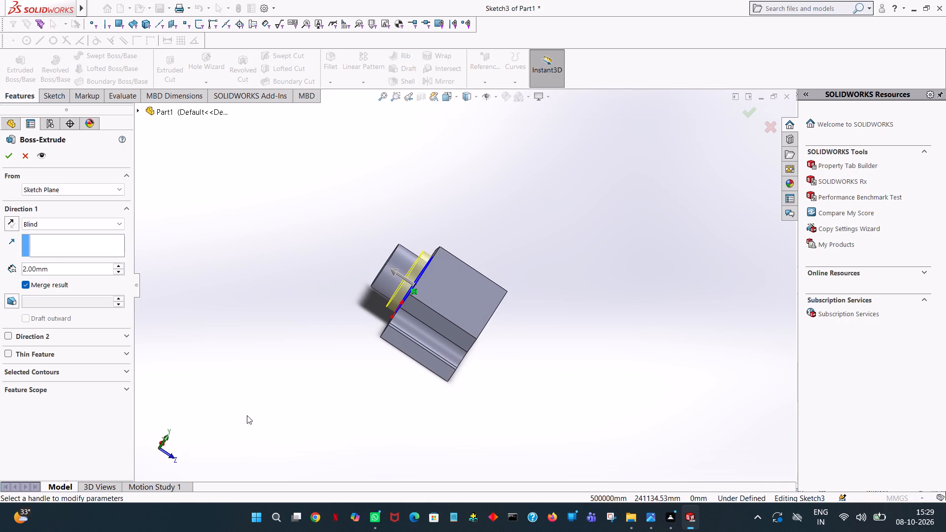
pyautogui.click(11, 217)
pyautogui.click(10, 158)
pyautogui.click(451, 159)
pyautogui.scroll(1, 437, 241)
pyautogui.moveTo(436, 249); pyautogui.dragTo(490, 327, button='middle')
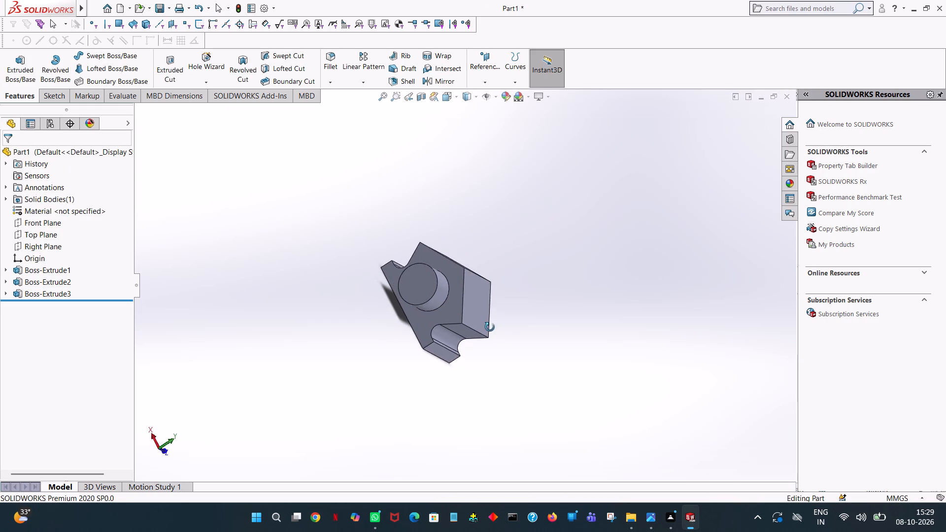
pyautogui.moveTo(490, 327); pyautogui.dragTo(486, 360, button='middle')
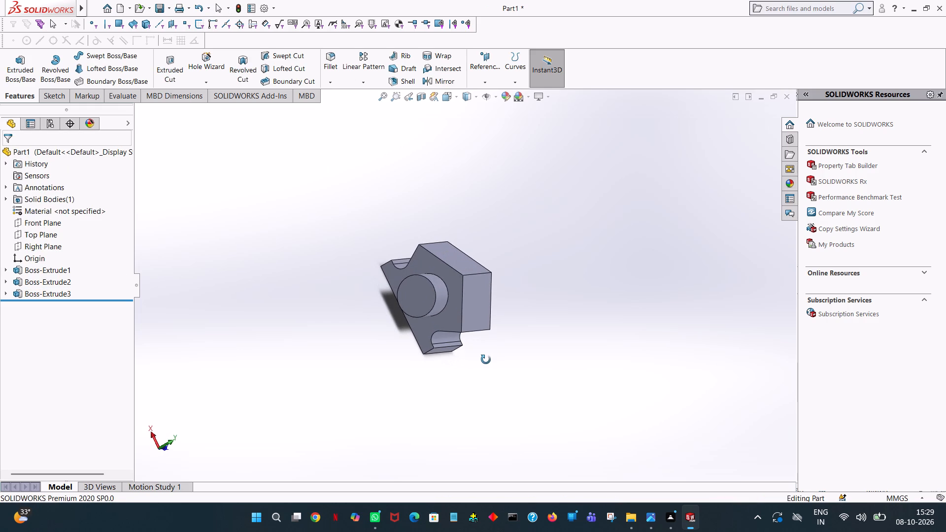
pyautogui.moveTo(486, 360); pyautogui.dragTo(480, 364, button='middle')
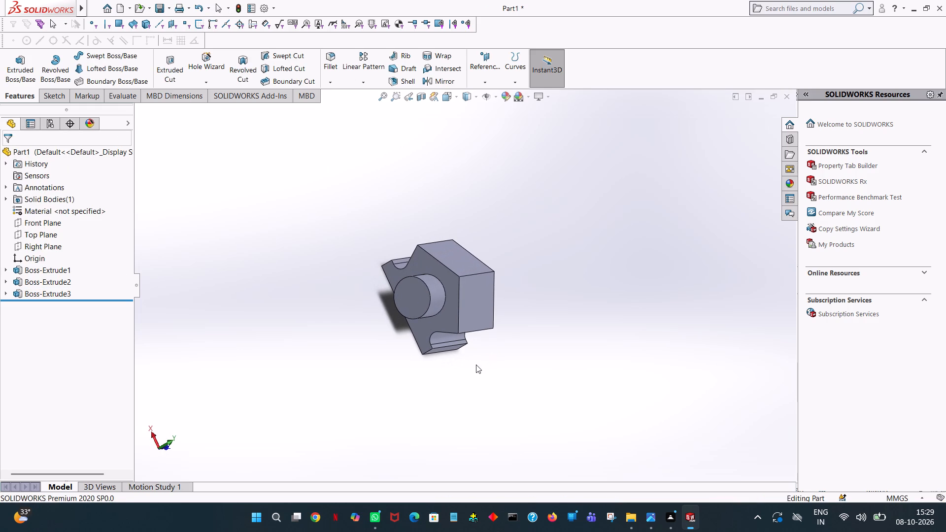
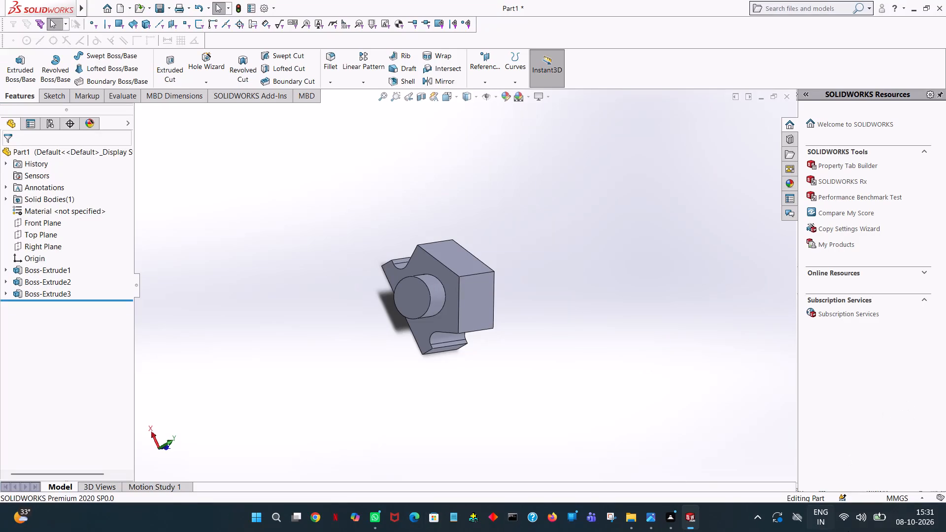
# Examine the housing's bore with its 2 mm boss and the protruding cylinder from both sides of the part.
pyautogui.scroll(1, 661, 348)
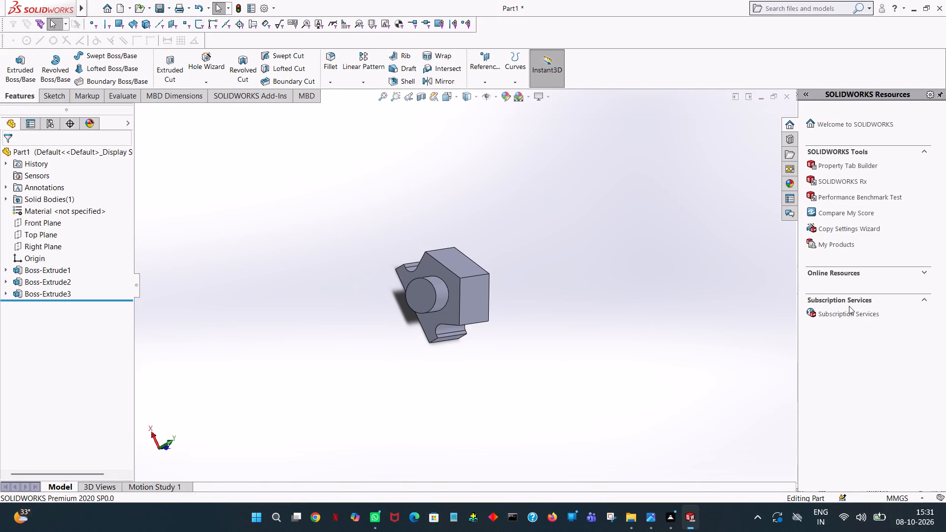
pyautogui.moveTo(662, 216); pyautogui.dragTo(843, 346, button='middle')
pyautogui.scroll(-1, 751, 240)
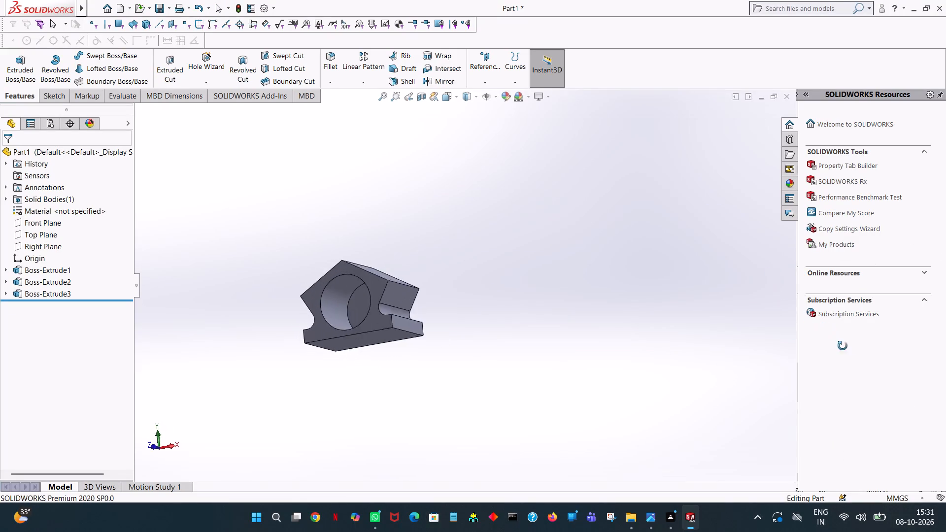
pyautogui.moveTo(843, 346); pyautogui.dragTo(735, 370, button='middle')
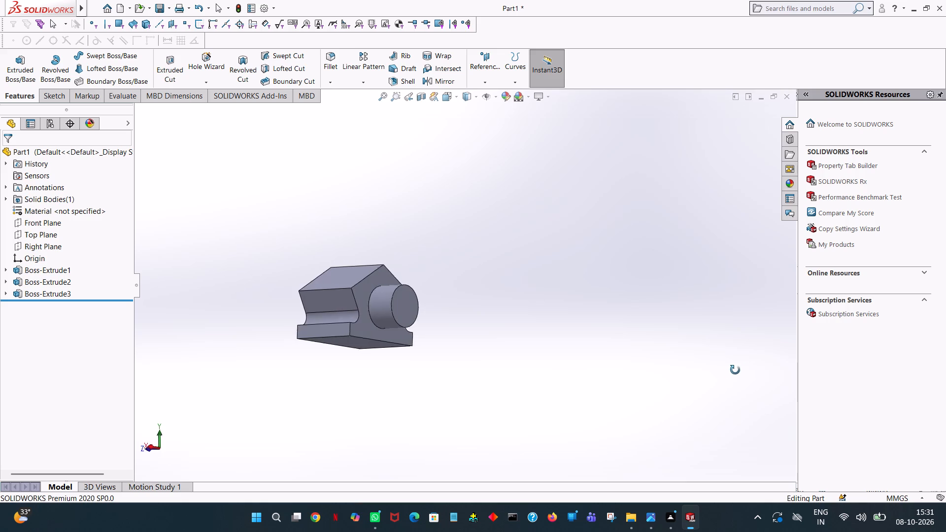
pyautogui.moveTo(735, 370); pyautogui.dragTo(860, 354, button='middle')
pyautogui.scroll(1, 863, 348)
pyautogui.scroll(-1, 364, 299)
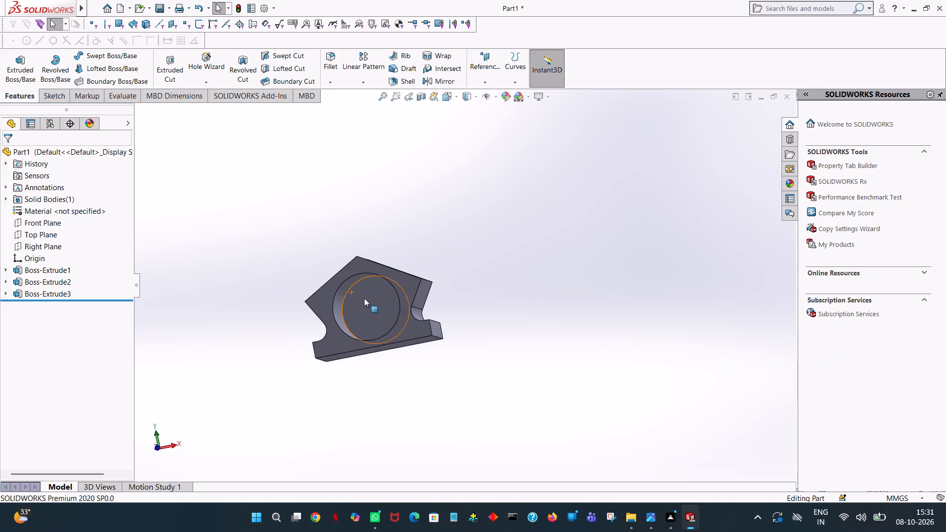
pyautogui.scroll(-3, 364, 298)
pyautogui.scroll(-7, 399, 269)
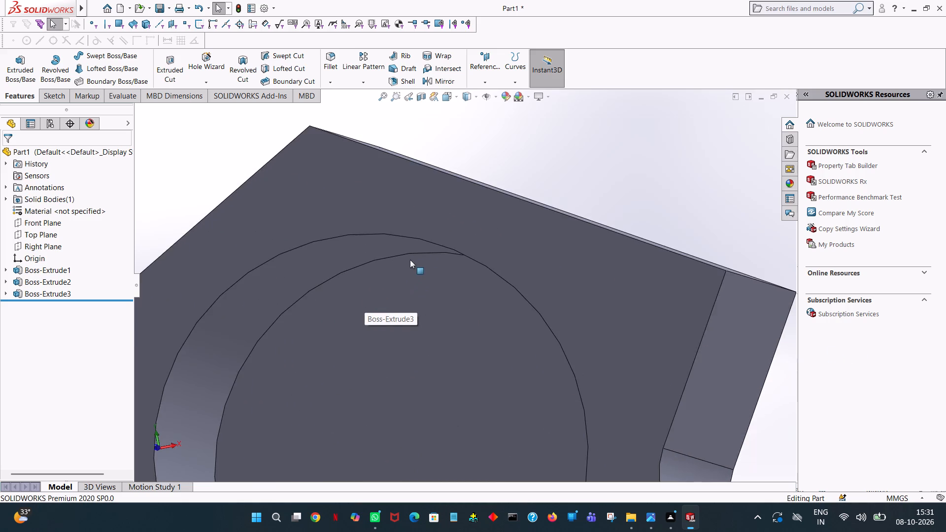
pyautogui.scroll(8, 417, 253)
pyautogui.moveTo(474, 317); pyautogui.dragTo(445, 330, button='middle')
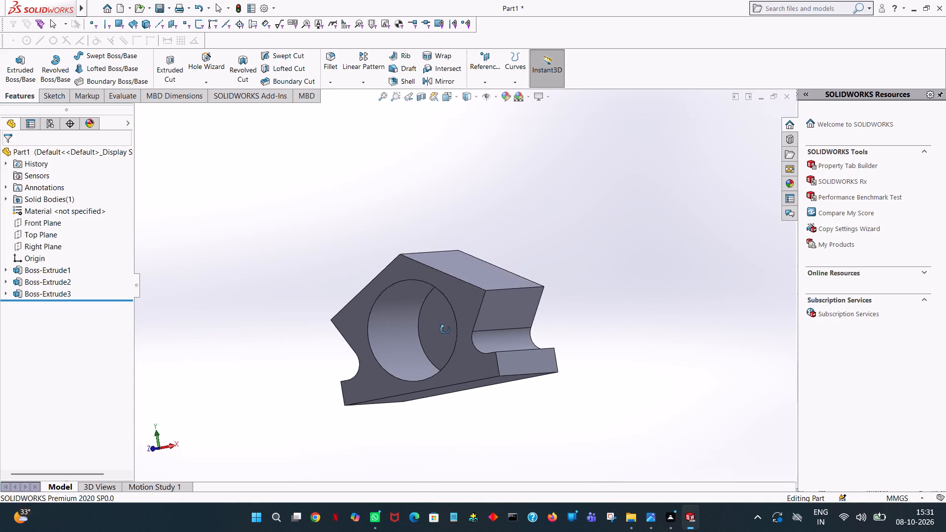
pyautogui.moveTo(445, 330); pyautogui.dragTo(329, 376, button='middle')
pyautogui.scroll(2, 433, 333)
pyautogui.scroll(1, 338, 370)
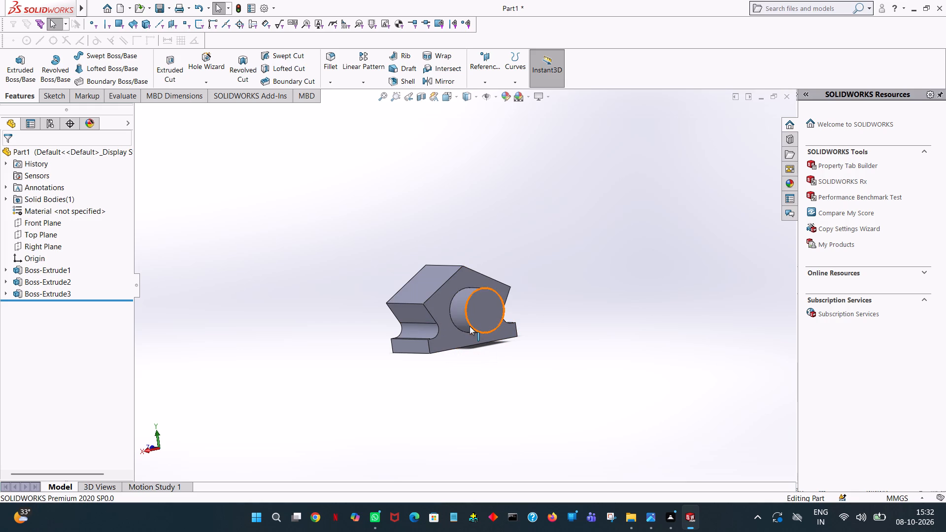
# Start an extruded cut with a new sketch on the protruding cylinder's end face, viewed normal to the sketch plane.
pyautogui.moveTo(589, 287); pyautogui.dragTo(572, 299, button='middle')
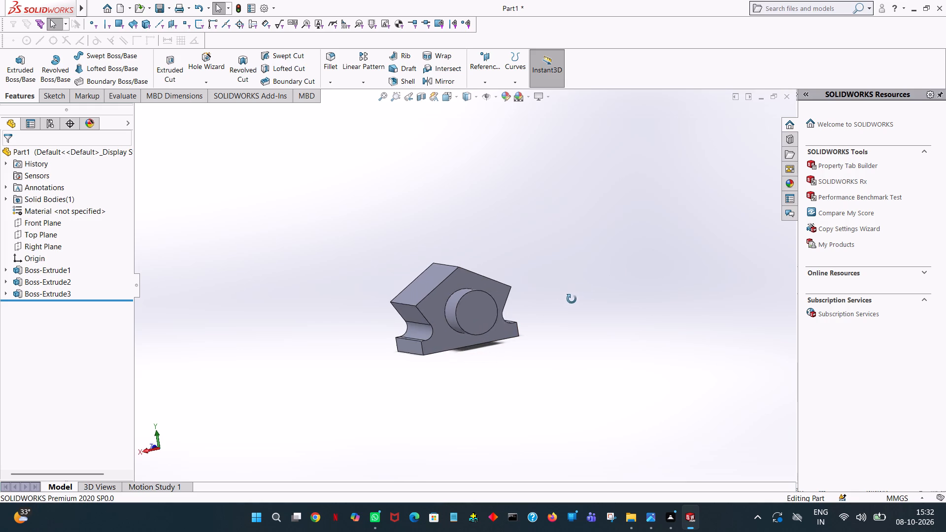
pyautogui.moveTo(572, 299); pyautogui.dragTo(564, 304, button='middle')
pyautogui.click(175, 69)
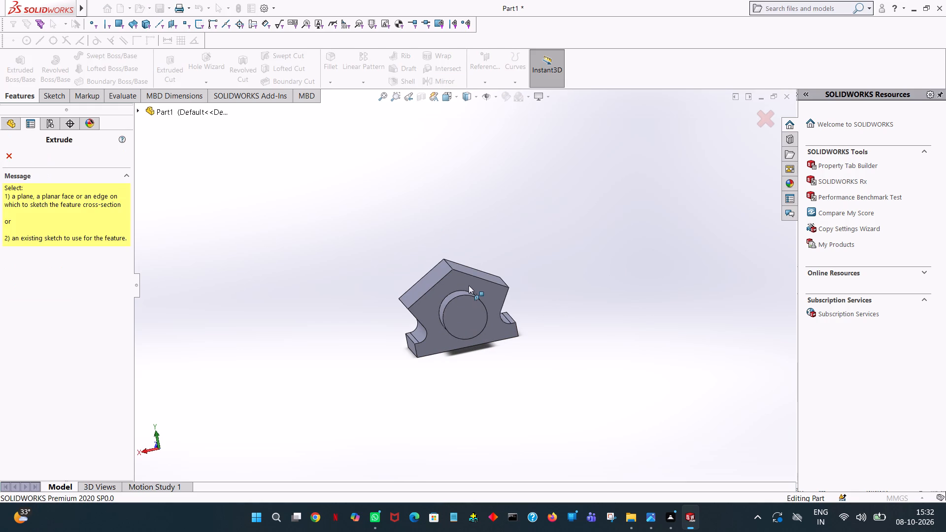
pyautogui.click(467, 303)
pyautogui.press('space')
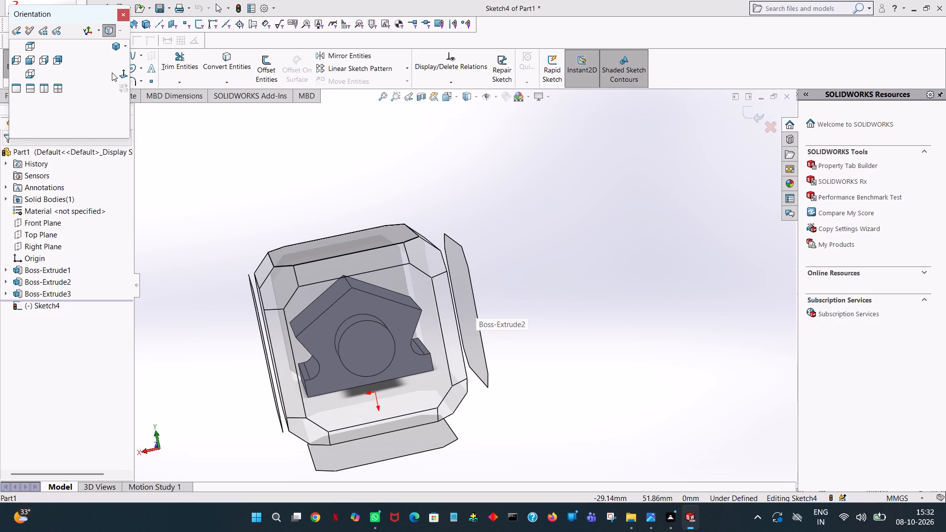
pyautogui.click(128, 74)
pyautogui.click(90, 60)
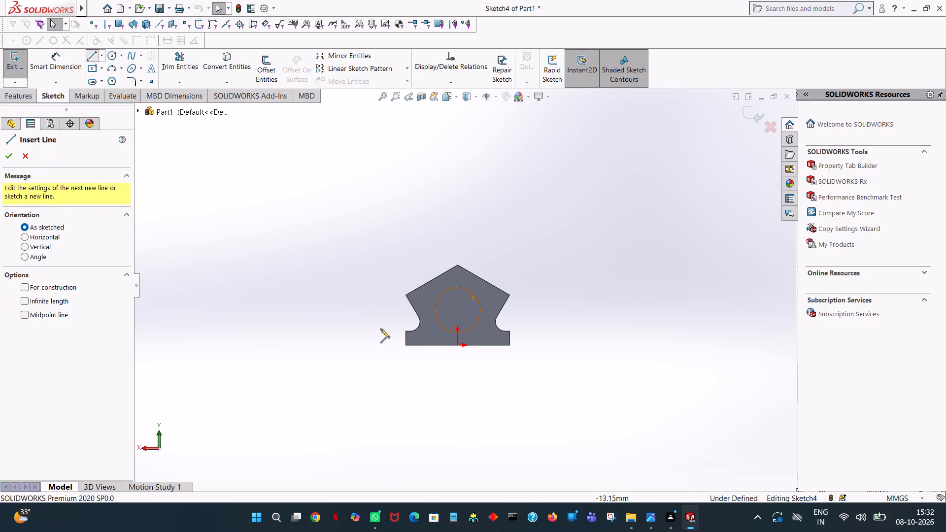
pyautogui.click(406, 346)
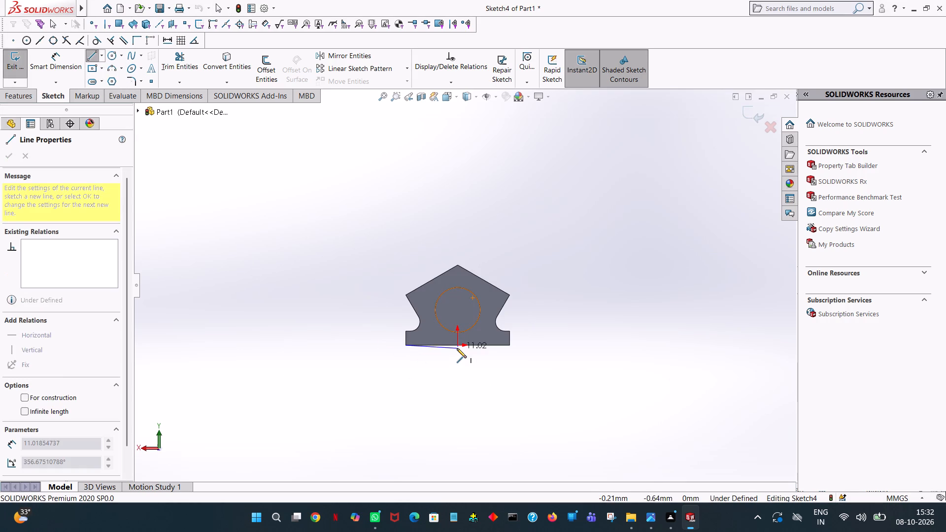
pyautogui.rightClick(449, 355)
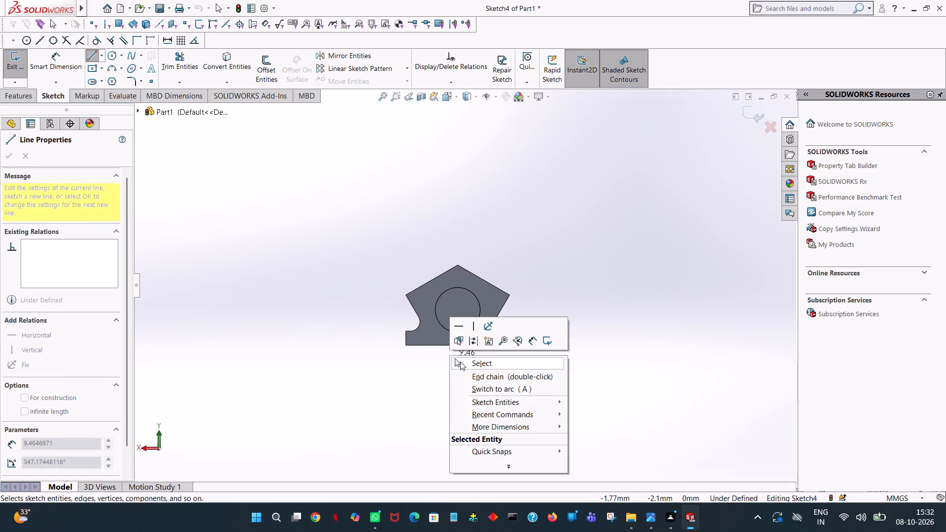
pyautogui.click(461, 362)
# Sketch a circle concentric with the protruding cylinder's end face and set its radius to 3 mm.
pyautogui.scroll(-2, 472, 341)
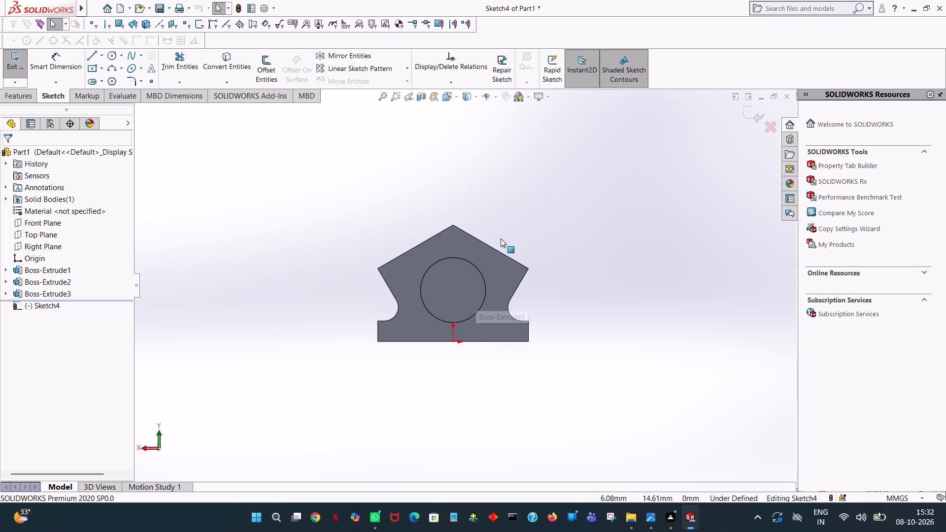
pyautogui.scroll(-2, 473, 284)
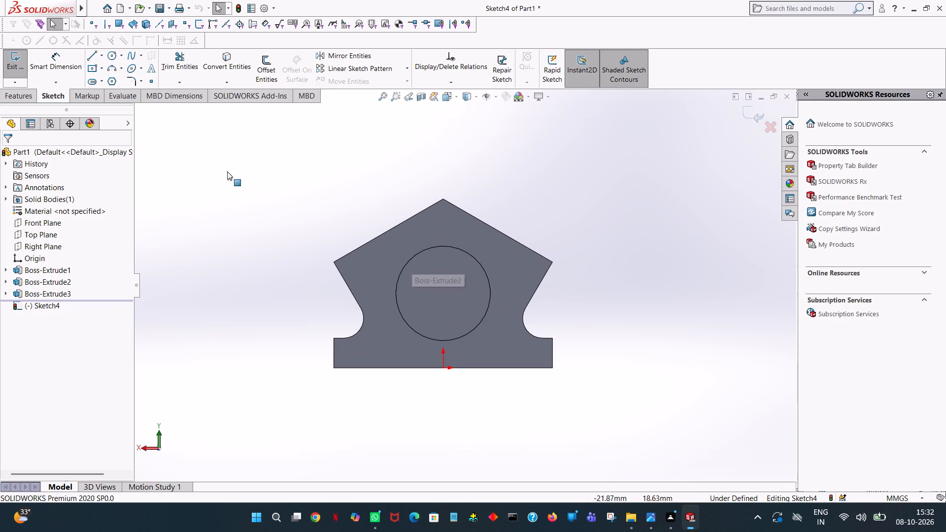
pyautogui.click(110, 51)
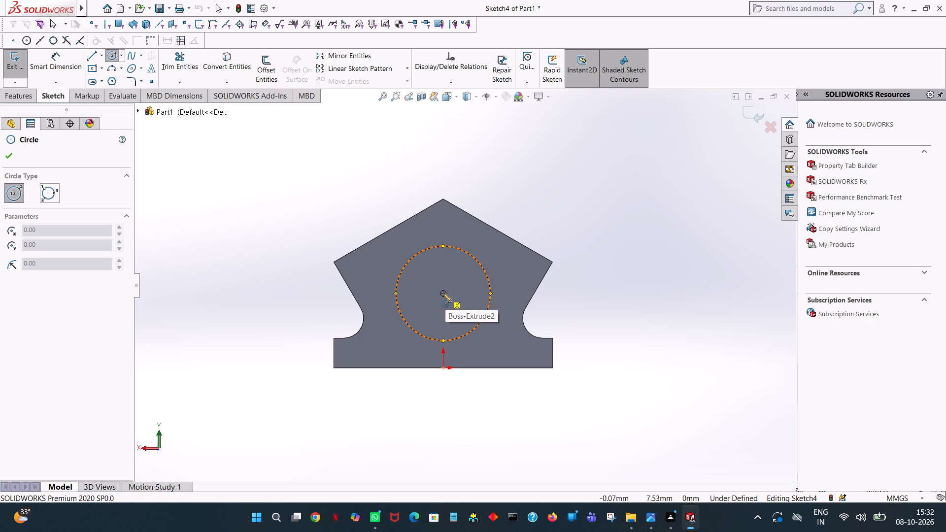
pyautogui.click(442, 293)
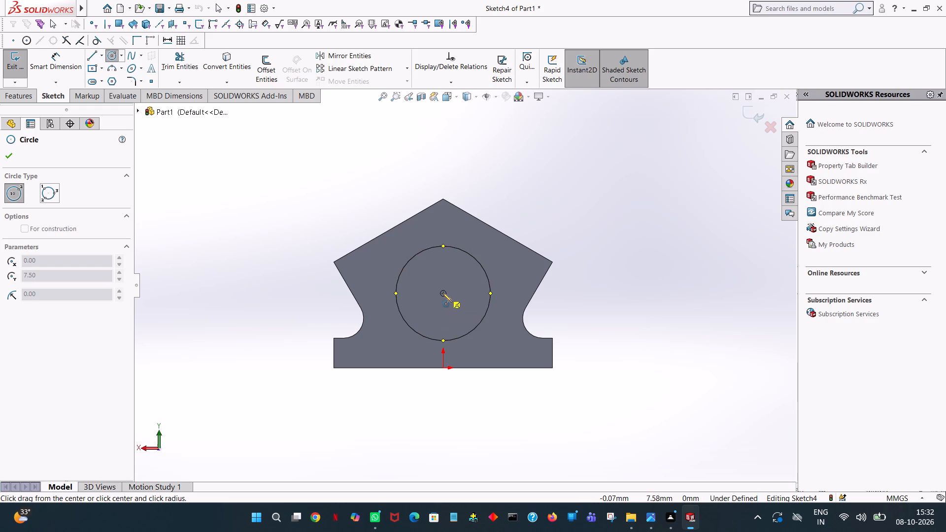
pyautogui.click(456, 265)
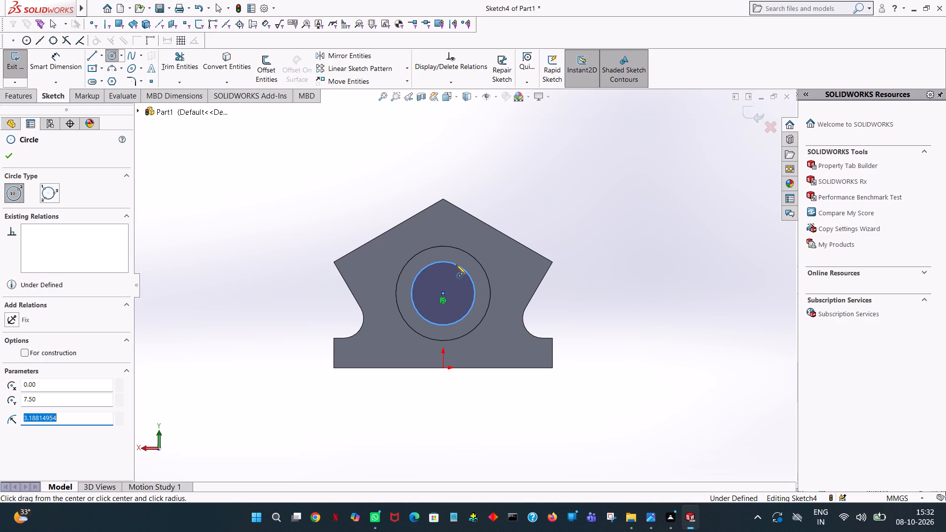
pyautogui.press('3')
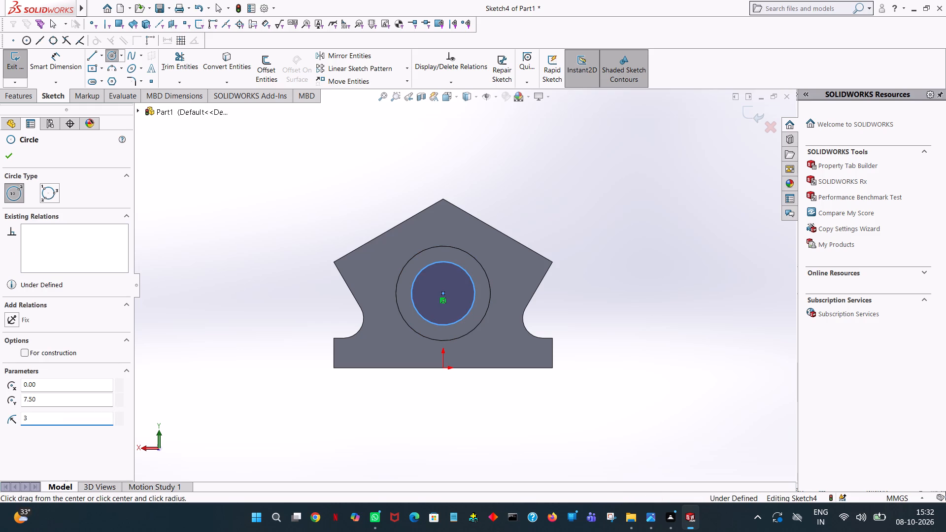
pyautogui.press('Return')
pyautogui.click(8, 152)
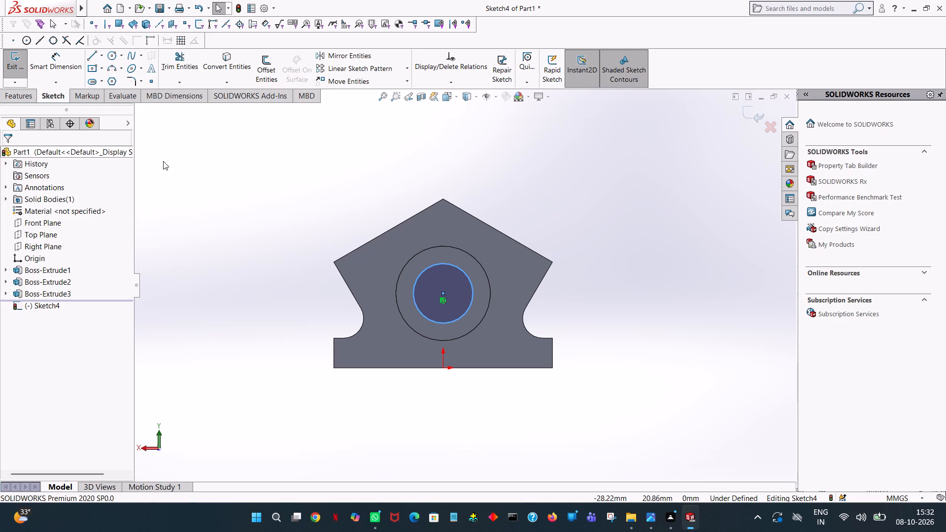
# Cut the 3 mm radius circle through the cylinder and the bore's inner boss with a blind depth of 43 mm.
pyautogui.scroll(1, 179, 170)
pyautogui.moveTo(178, 172); pyautogui.dragTo(325, 200, button='middle')
pyautogui.click(13, 95)
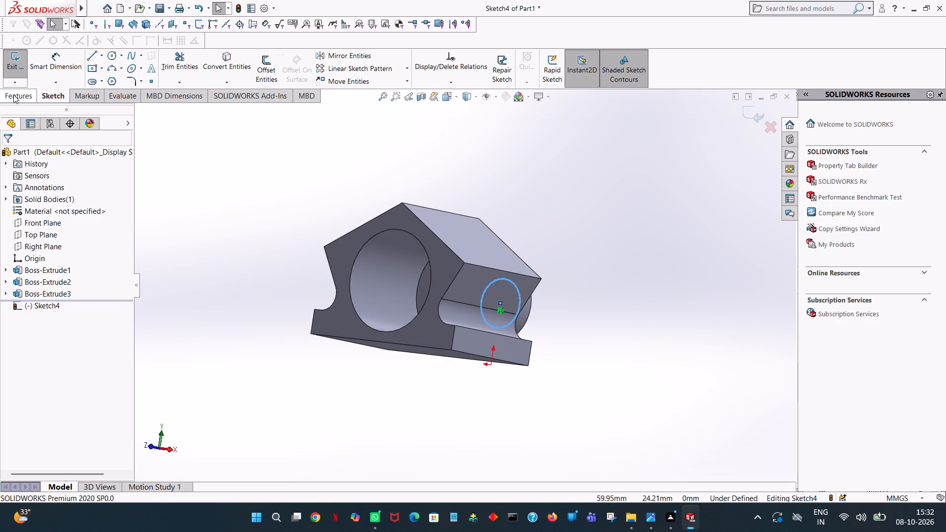
pyautogui.click(172, 68)
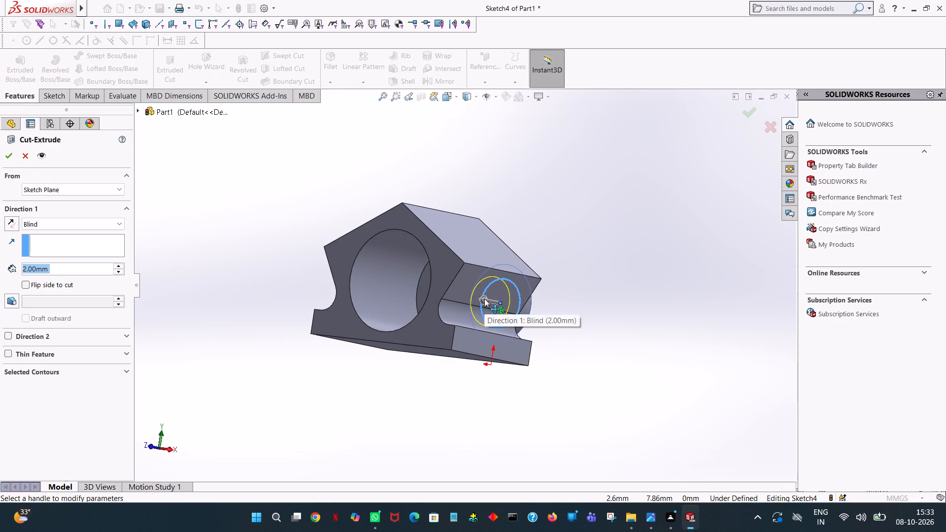
pyautogui.moveTo(485, 297); pyautogui.dragTo(263, 359)
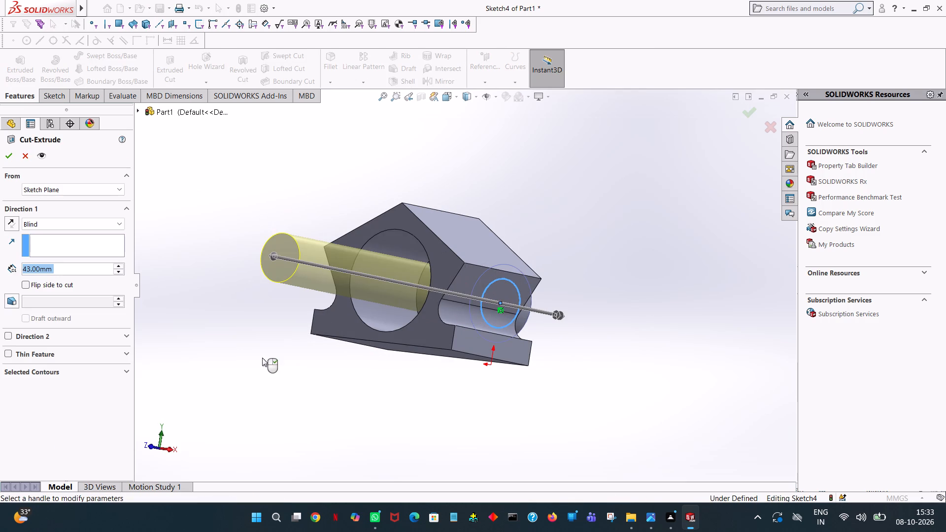
pyautogui.click(9, 156)
pyautogui.click(523, 209)
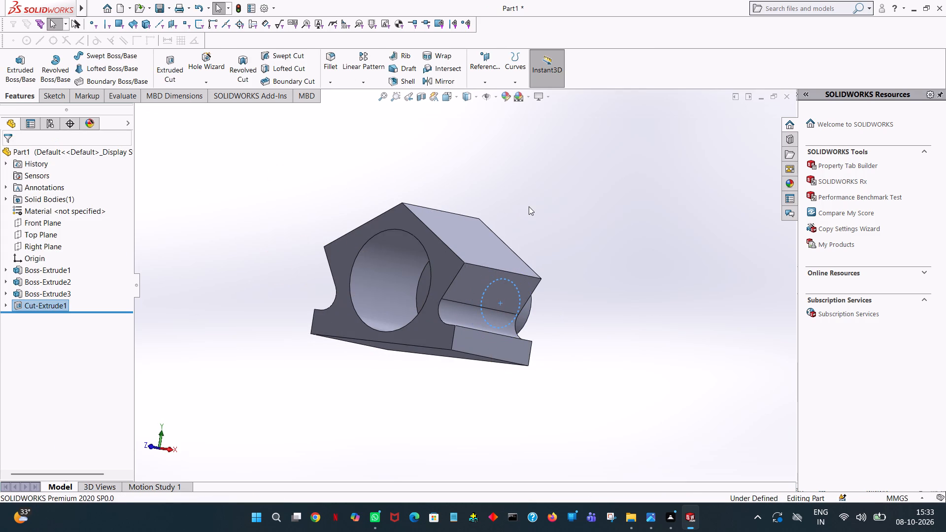
# Examine the hole through the cylinder and the stepped bore of the housing from several angles.
pyautogui.moveTo(536, 206); pyautogui.dragTo(639, 218, button='middle')
pyautogui.scroll(1, 541, 208)
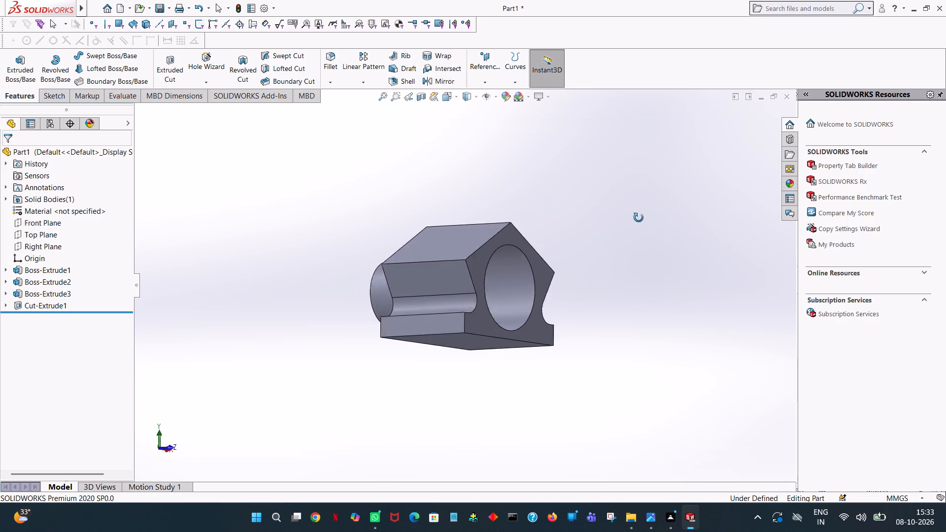
pyautogui.moveTo(639, 218); pyautogui.dragTo(579, 315, button='middle')
pyautogui.scroll(1, 586, 286)
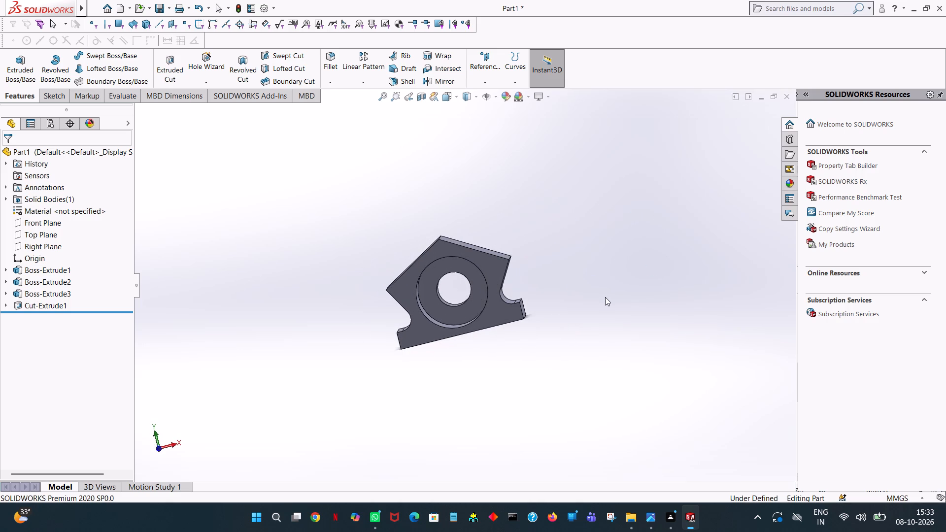
pyautogui.moveTo(559, 286); pyautogui.dragTo(535, 312, button='middle')
pyautogui.scroll(1, 537, 309)
pyautogui.moveTo(535, 312); pyautogui.dragTo(508, 261, button='middle')
pyautogui.scroll(1, 364, 416)
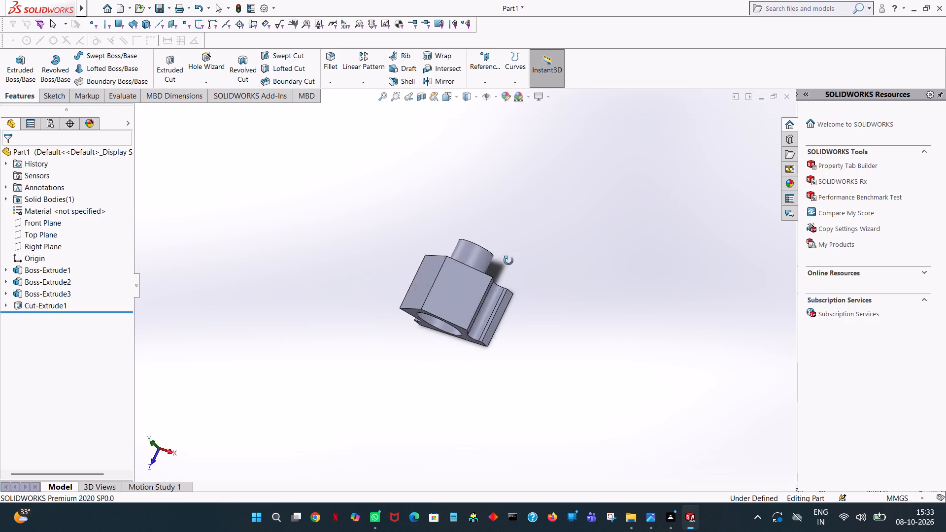
pyautogui.moveTo(508, 261); pyautogui.dragTo(469, 266, button='middle')
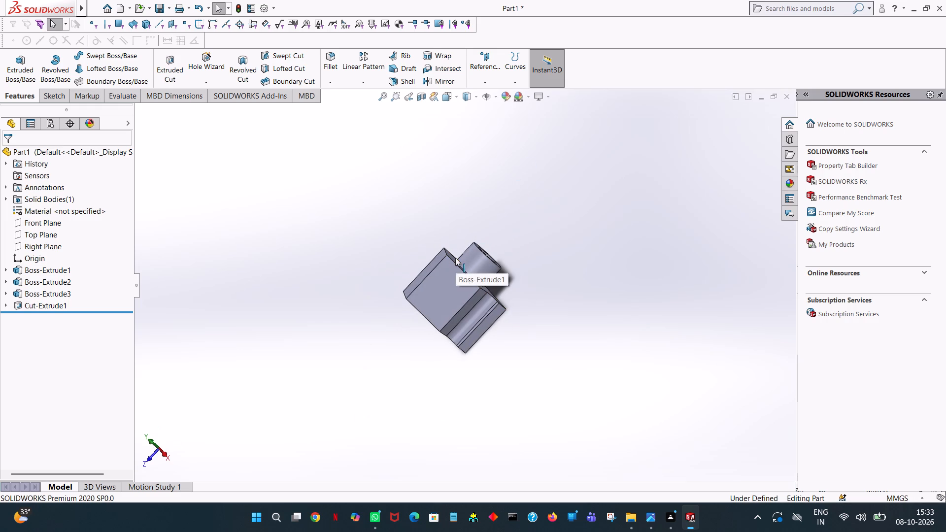
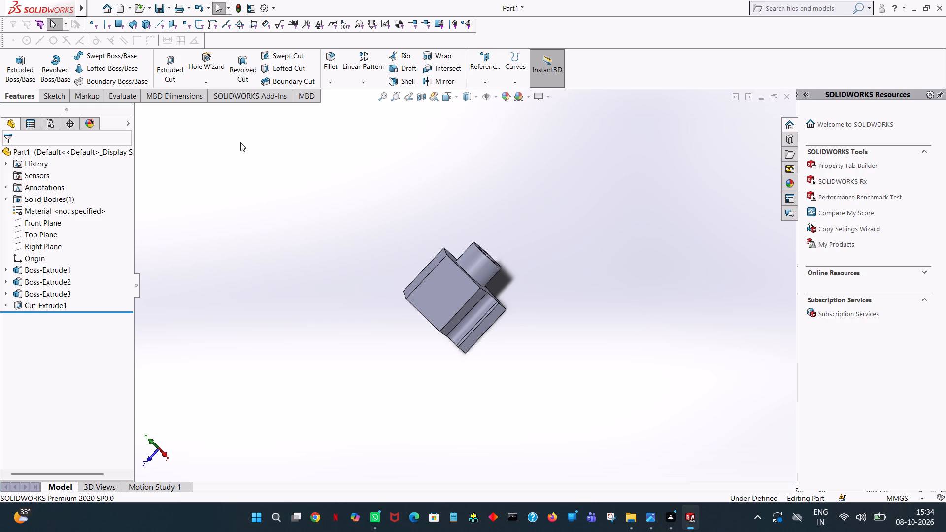
# Start an extruded cut with a new sketch on the housing's flat outer side face, viewed normal to the sketch plane.
pyautogui.moveTo(544, 290); pyautogui.dragTo(560, 292, button='middle')
pyautogui.scroll(1, 546, 290)
pyautogui.scroll(-5, 507, 292)
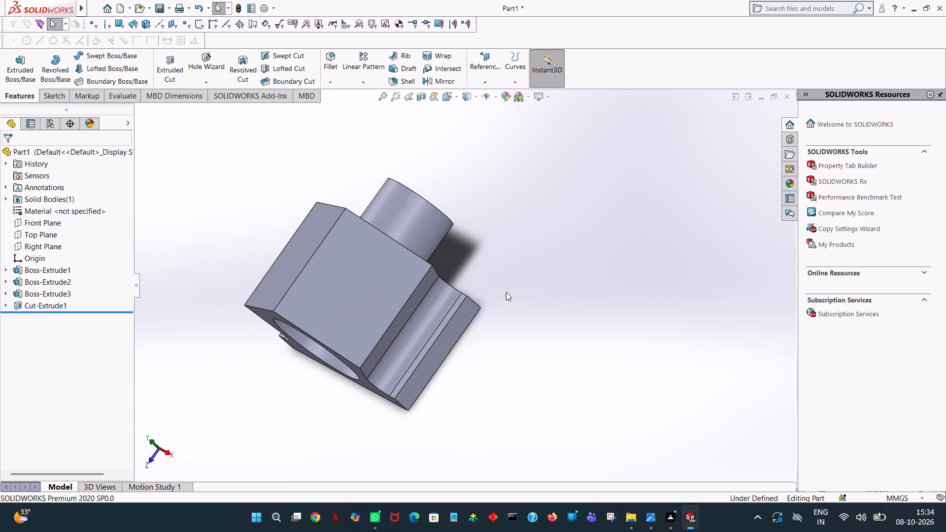
pyautogui.click(31, 69)
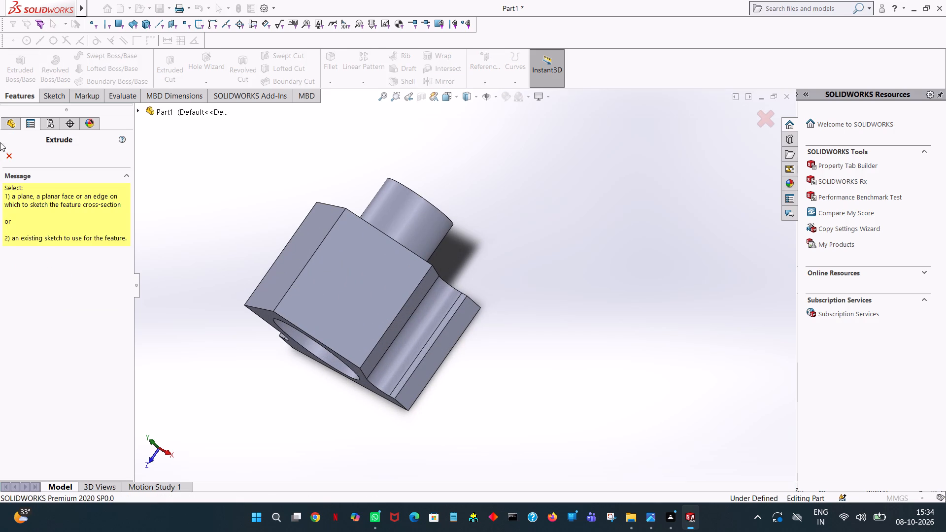
pyautogui.click(8, 159)
pyautogui.click(167, 67)
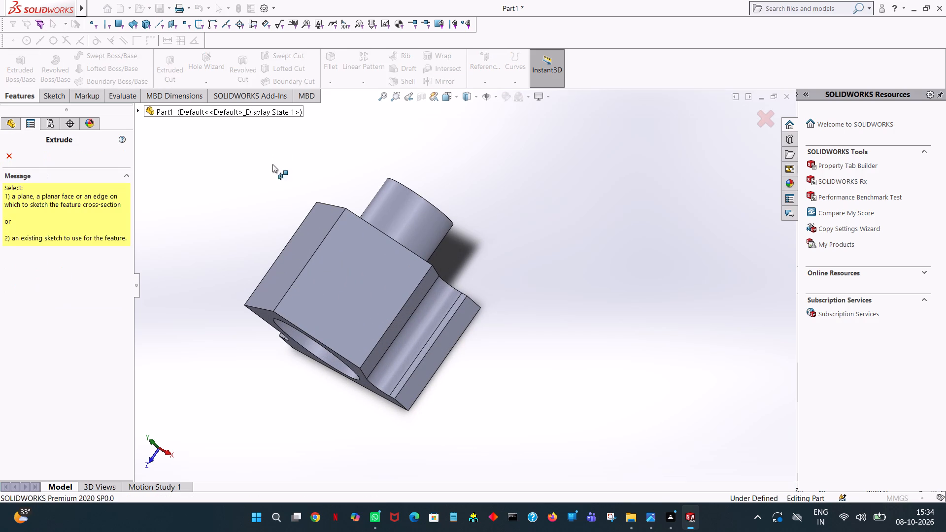
pyautogui.click(342, 269)
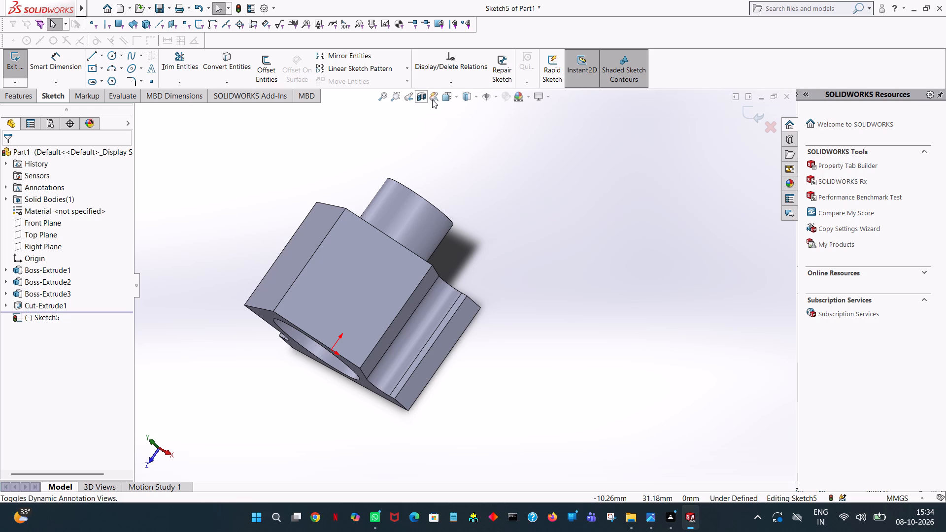
pyautogui.click(455, 97)
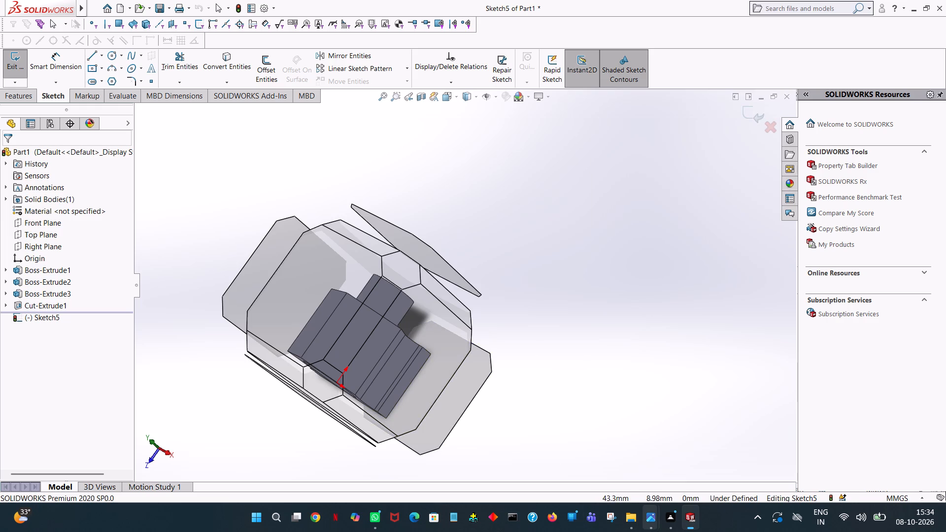
pyautogui.scroll(-1, 658, 531)
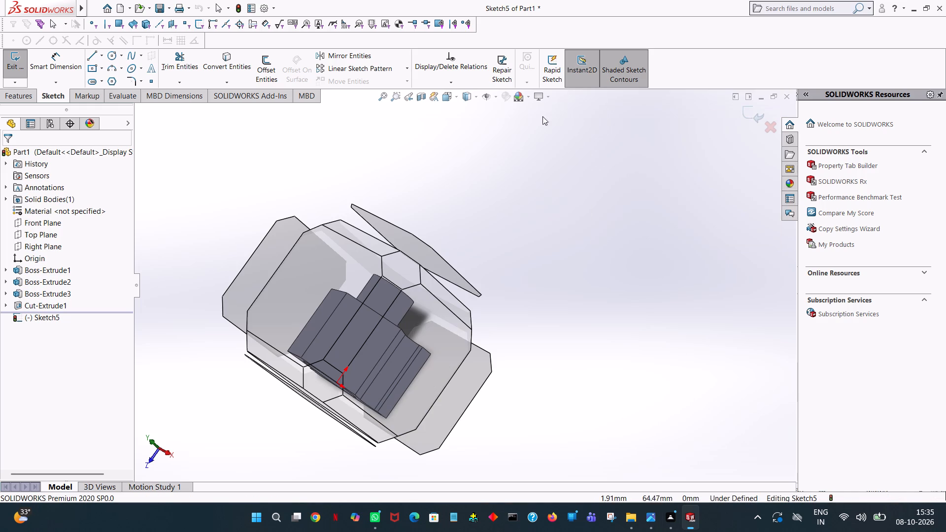
pyautogui.click(459, 99)
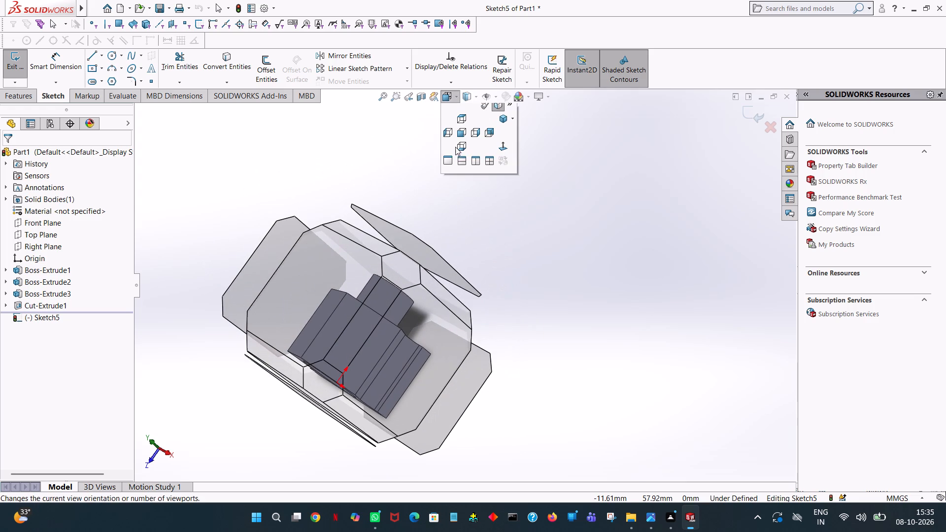
pyautogui.click(507, 148)
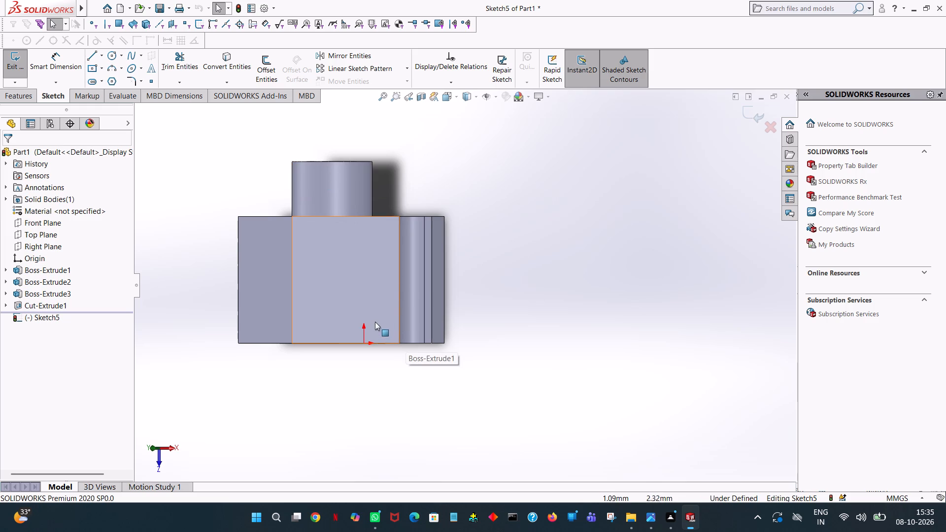
# Examine the housing's open bore and the sketch face from oblique angles, ending normal to the sketch plane.
pyautogui.moveTo(432, 183); pyautogui.dragTo(434, 65, button='middle')
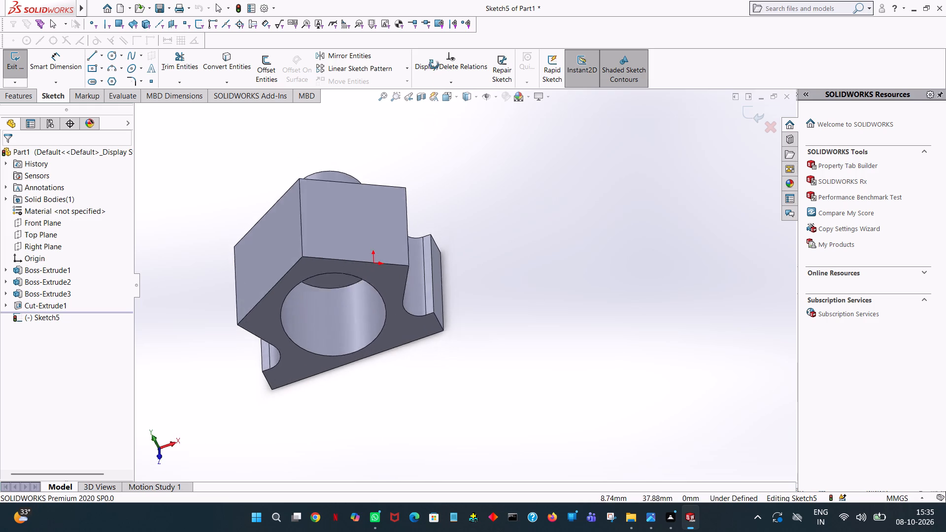
pyautogui.moveTo(434, 65); pyautogui.dragTo(439, 34, button='middle')
pyautogui.moveTo(442, 33); pyautogui.dragTo(425, 189, button='middle')
pyautogui.scroll(1, 424, 188)
pyautogui.moveTo(413, 227); pyautogui.dragTo(409, 354, button='middle')
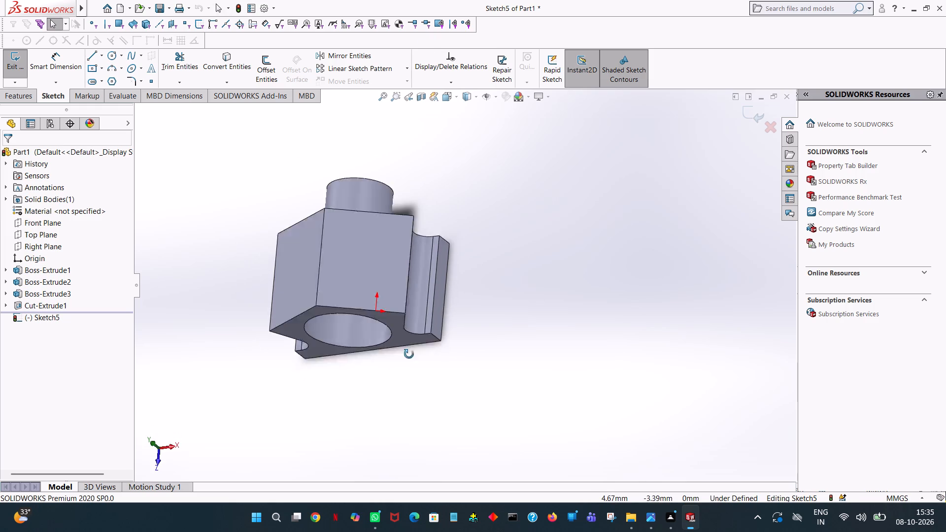
pyautogui.moveTo(409, 354); pyautogui.dragTo(410, 365, button='middle')
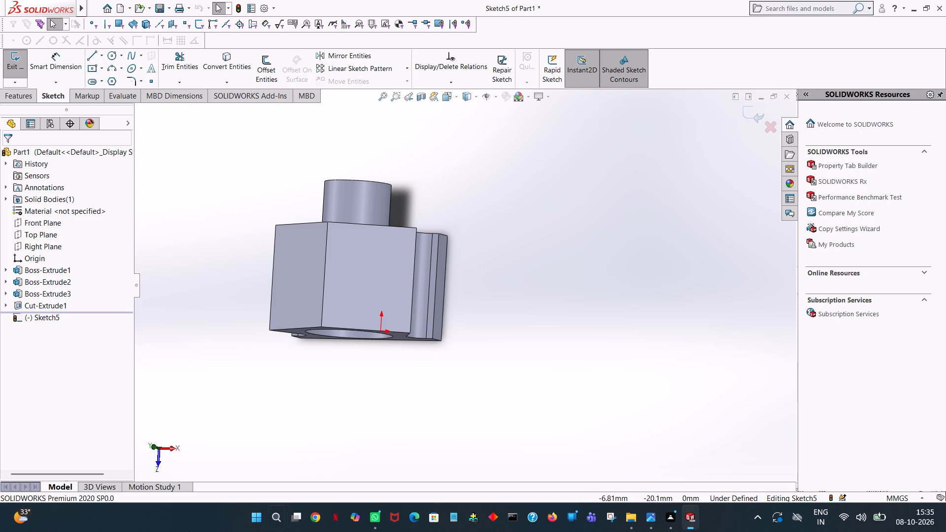
pyautogui.click(459, 94)
pyautogui.click(502, 146)
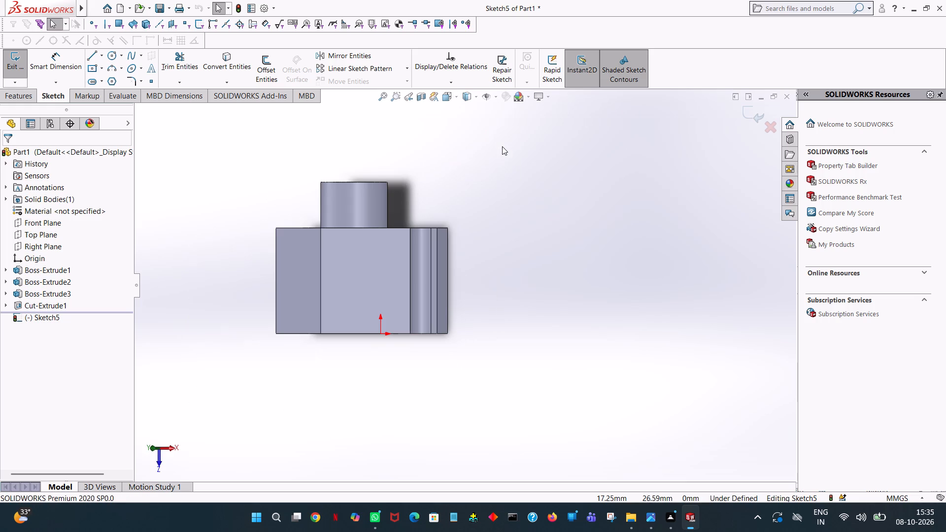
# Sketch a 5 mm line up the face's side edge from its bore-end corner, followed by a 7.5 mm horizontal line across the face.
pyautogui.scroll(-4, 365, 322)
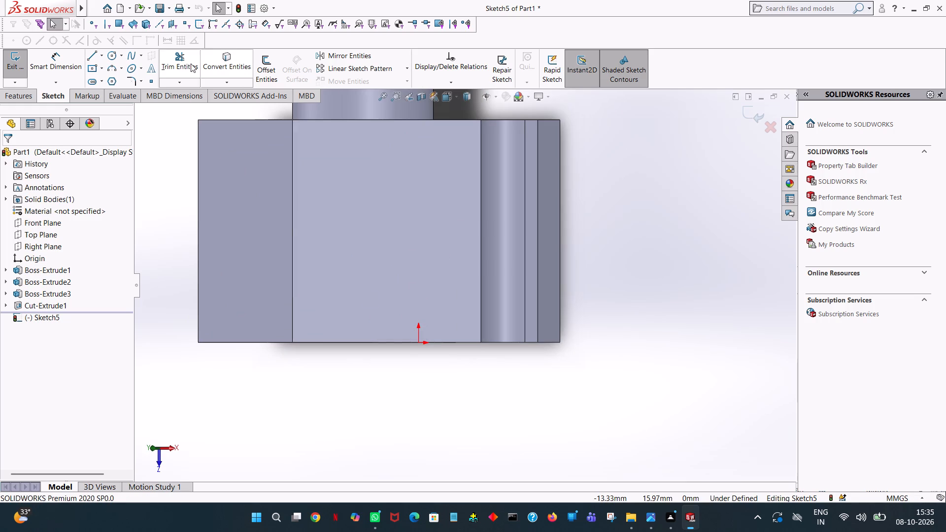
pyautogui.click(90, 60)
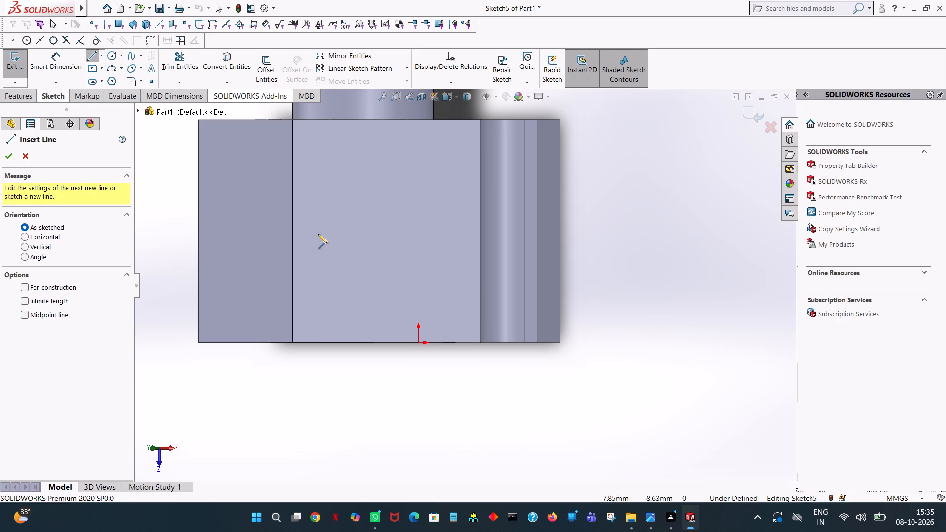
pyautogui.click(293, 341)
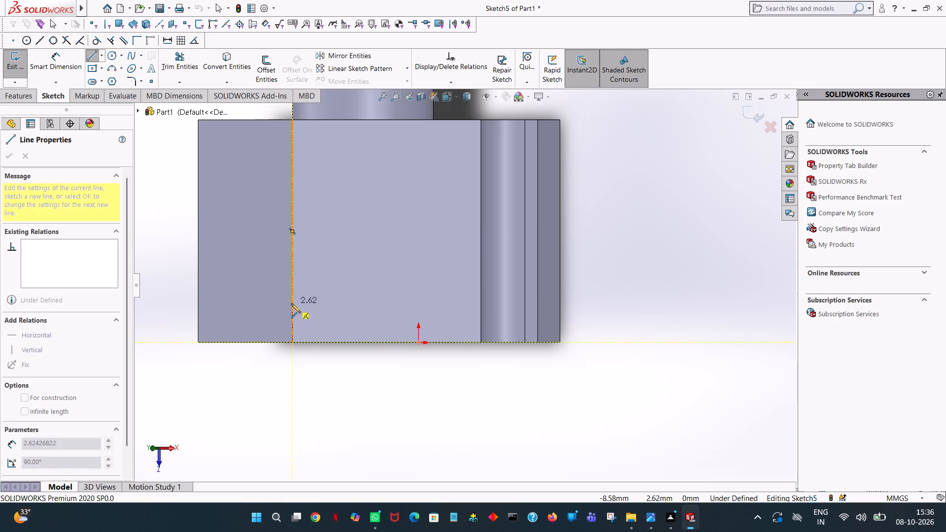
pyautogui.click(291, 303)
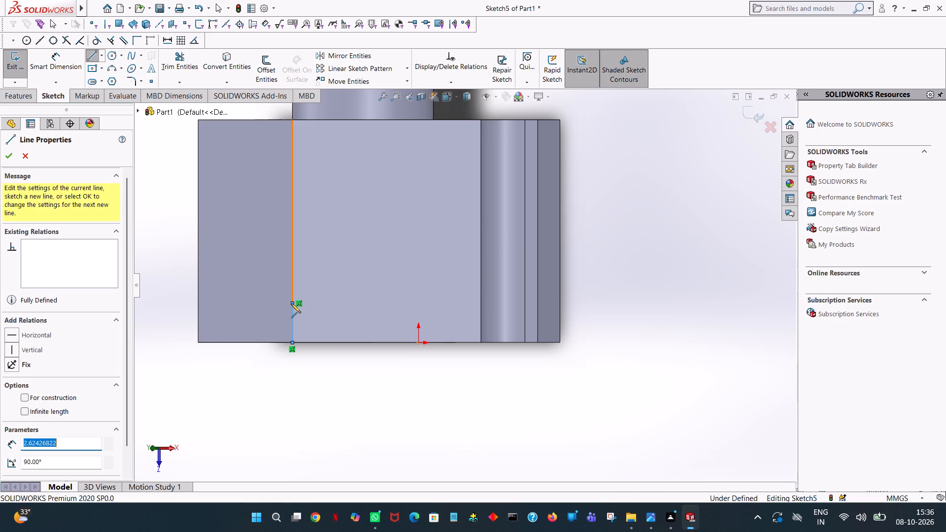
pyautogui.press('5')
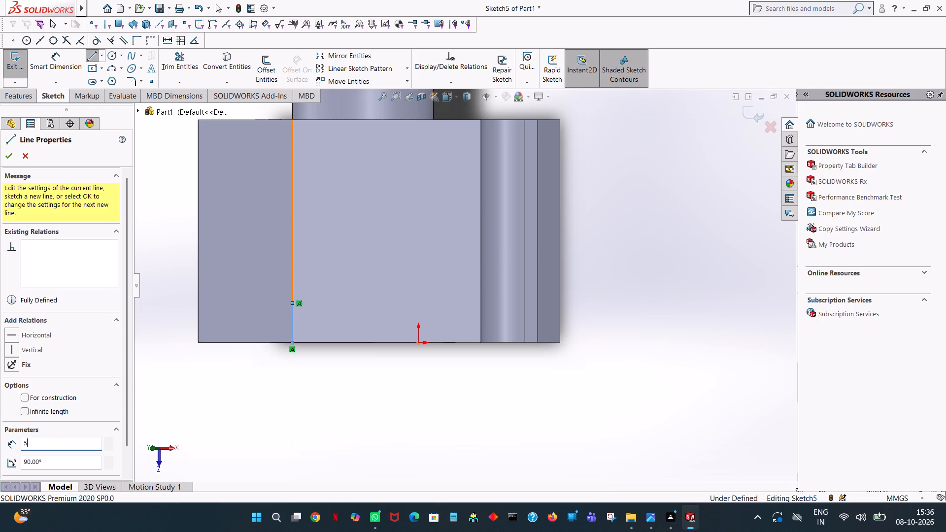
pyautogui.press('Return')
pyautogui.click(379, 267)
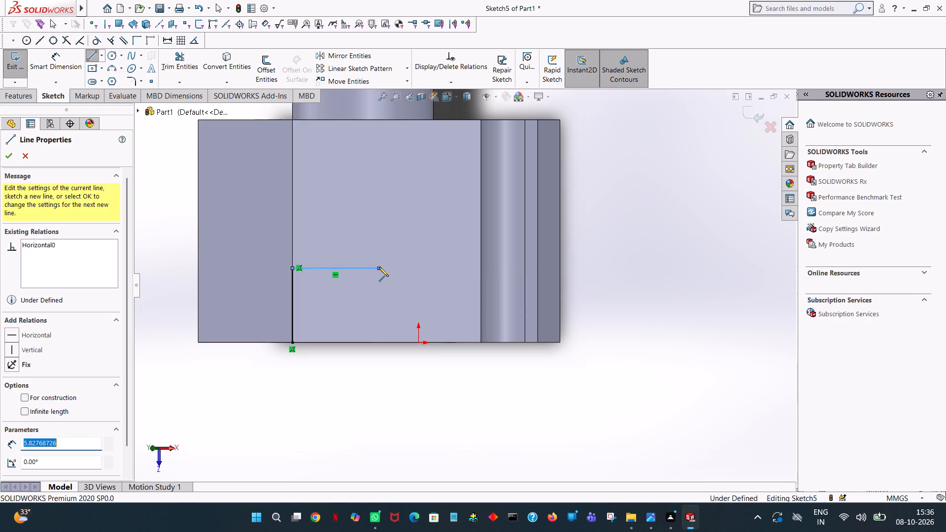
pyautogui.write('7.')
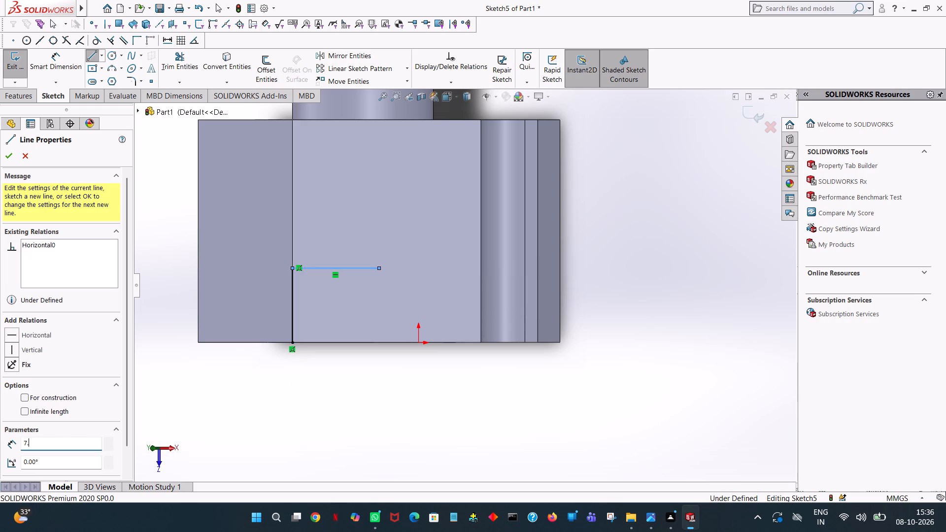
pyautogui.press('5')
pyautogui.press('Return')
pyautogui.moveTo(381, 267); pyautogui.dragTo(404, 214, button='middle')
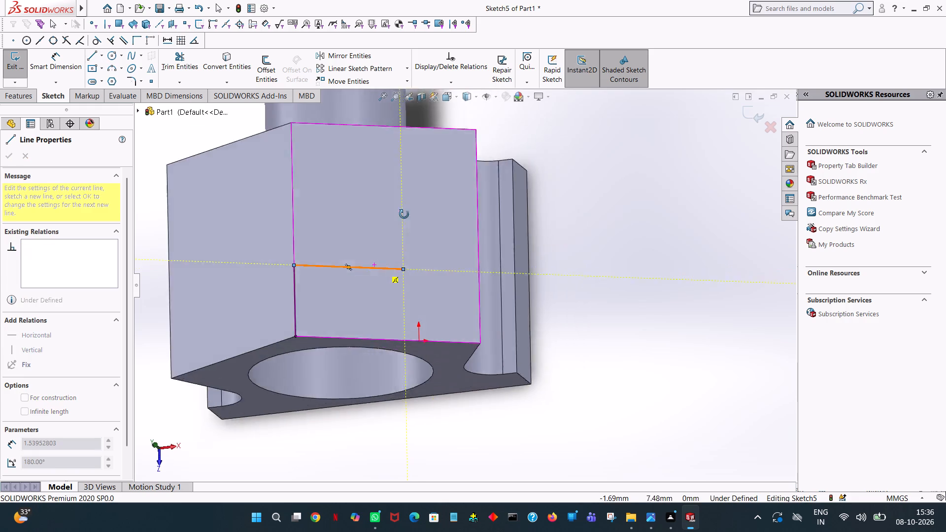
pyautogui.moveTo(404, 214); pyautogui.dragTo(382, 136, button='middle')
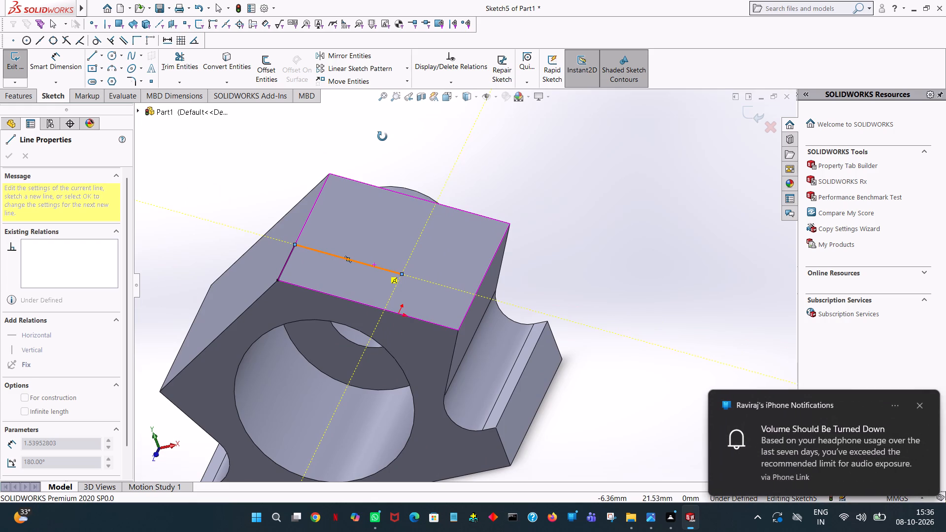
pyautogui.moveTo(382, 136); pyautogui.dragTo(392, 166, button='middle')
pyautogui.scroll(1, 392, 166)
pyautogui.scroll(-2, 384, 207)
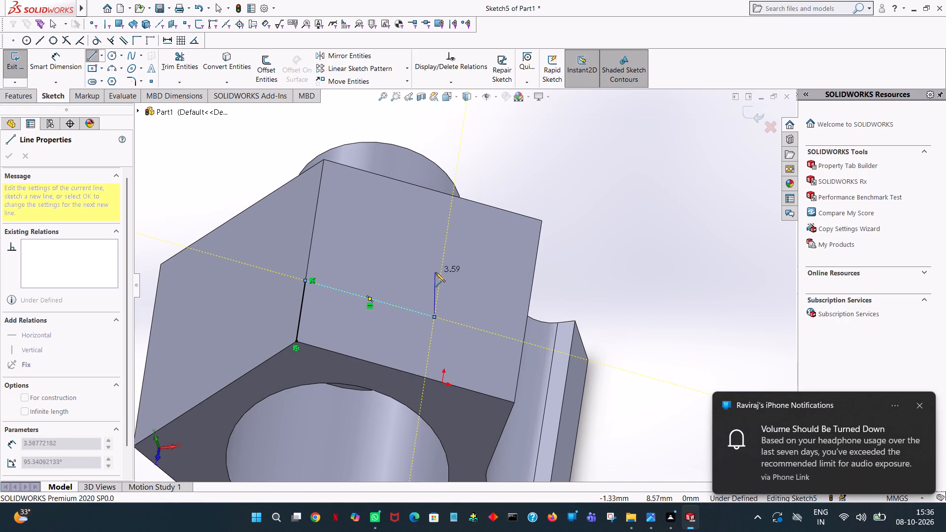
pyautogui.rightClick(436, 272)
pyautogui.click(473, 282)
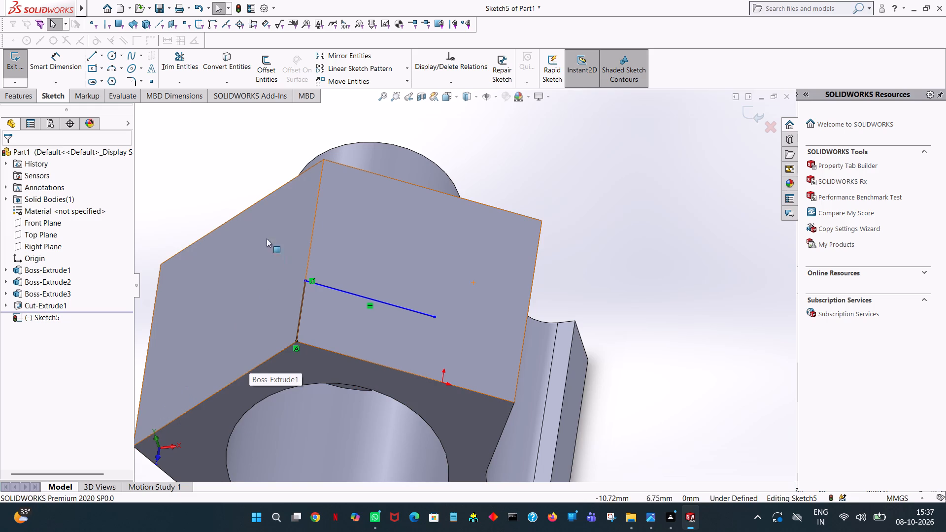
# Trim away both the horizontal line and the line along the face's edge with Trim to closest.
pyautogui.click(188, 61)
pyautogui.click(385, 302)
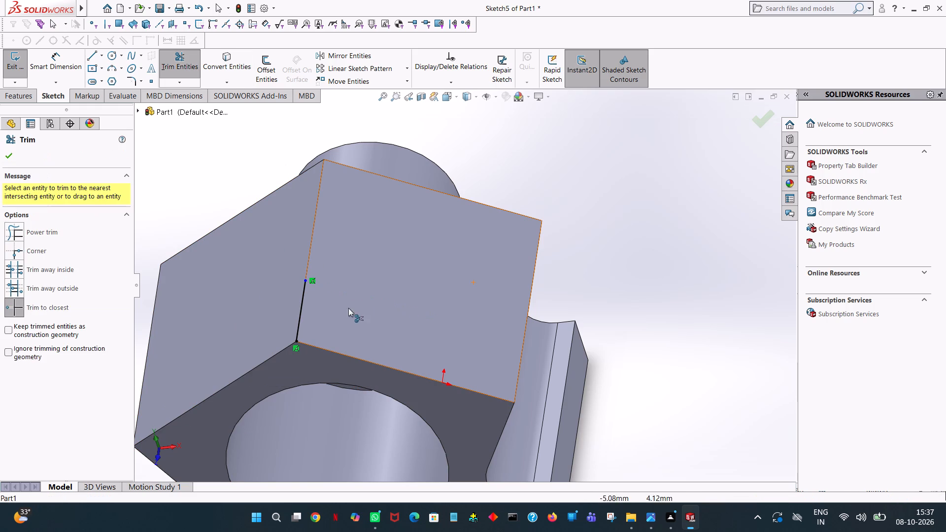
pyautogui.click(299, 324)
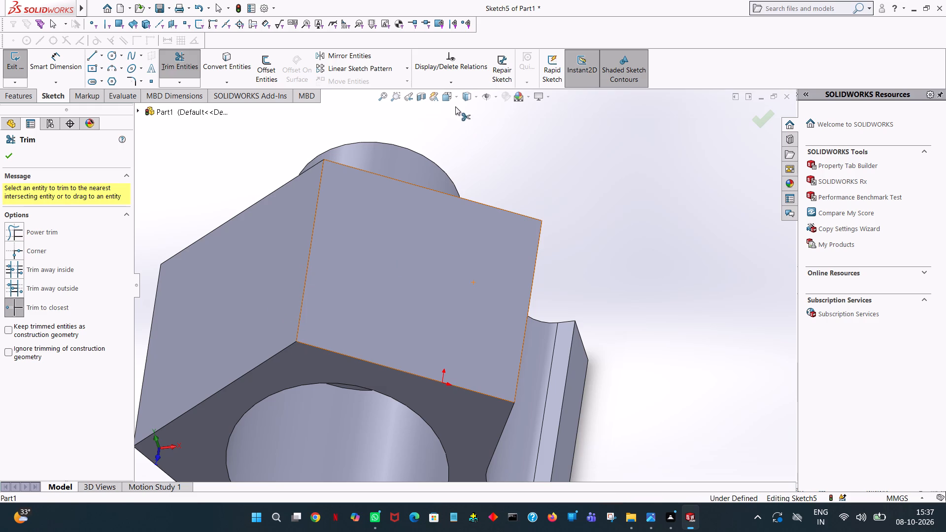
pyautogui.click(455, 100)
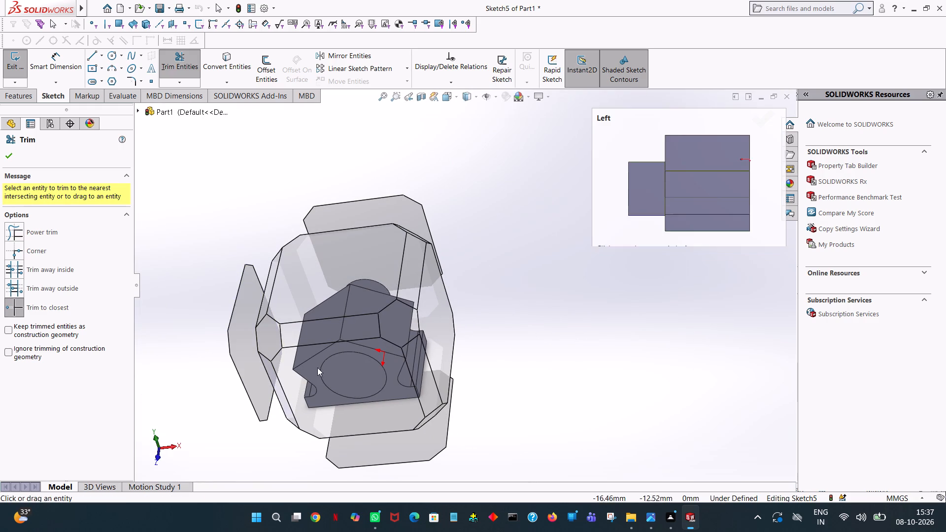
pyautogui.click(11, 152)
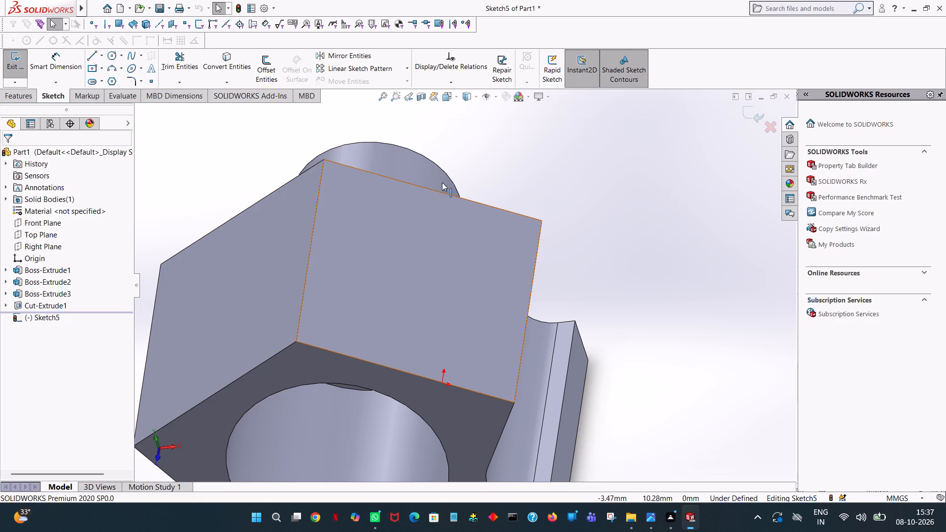
# Sketch a 6.35 mm horizontal line inward from the midpoint of the flat face's edge beside the rounded groove, viewed normal to the face.
pyautogui.click(458, 95)
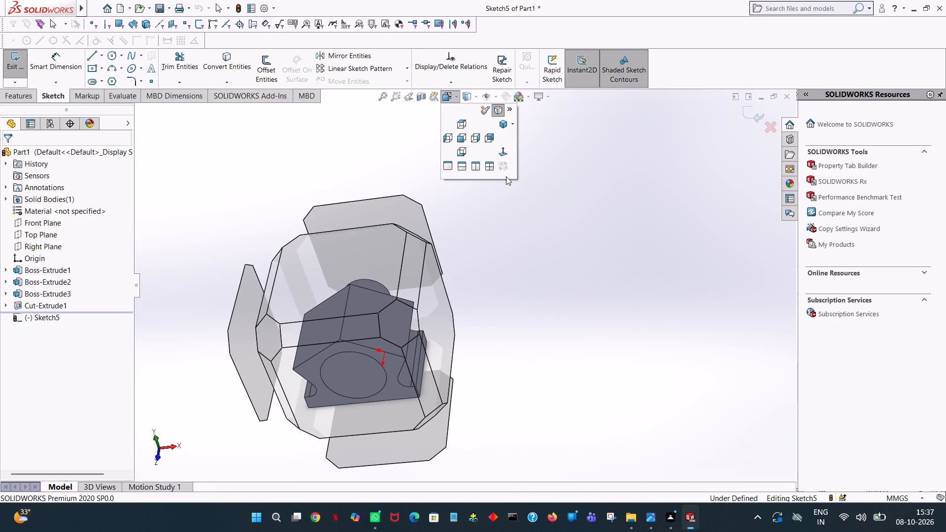
pyautogui.click(502, 154)
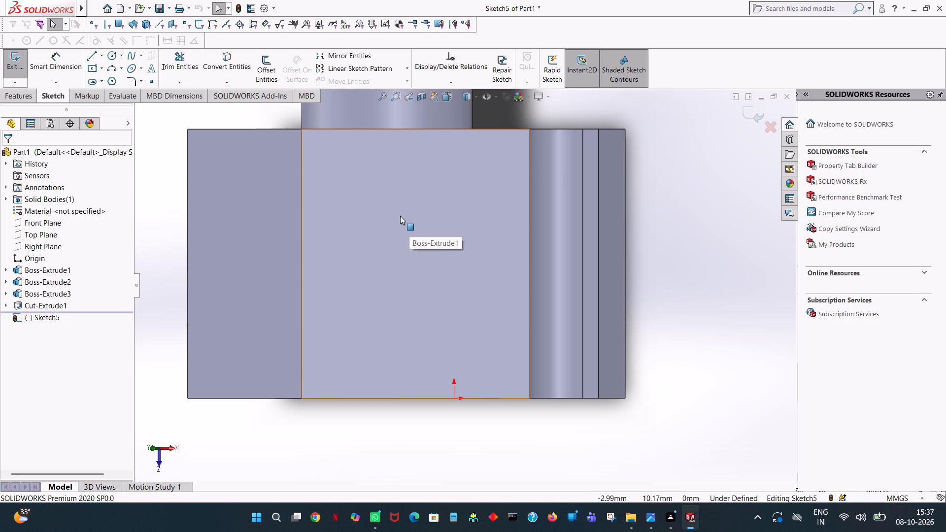
pyautogui.click(93, 54)
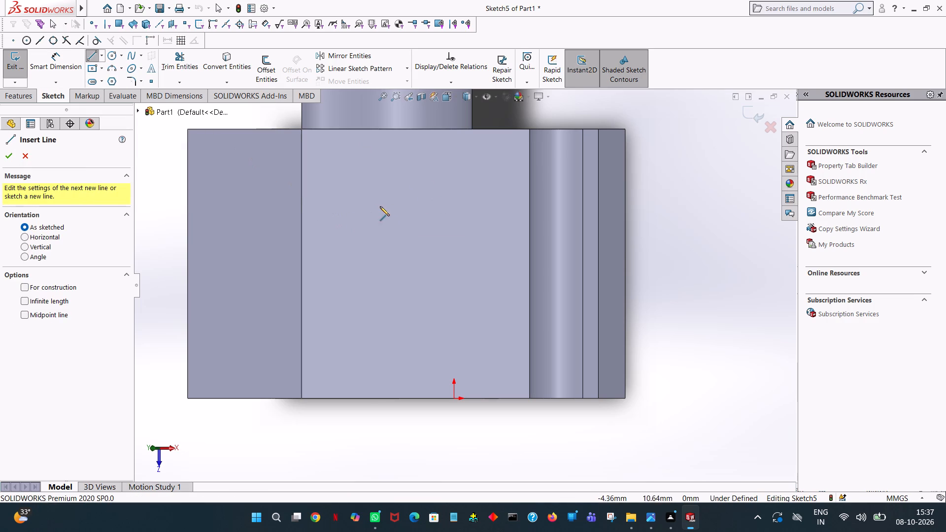
pyautogui.click(529, 262)
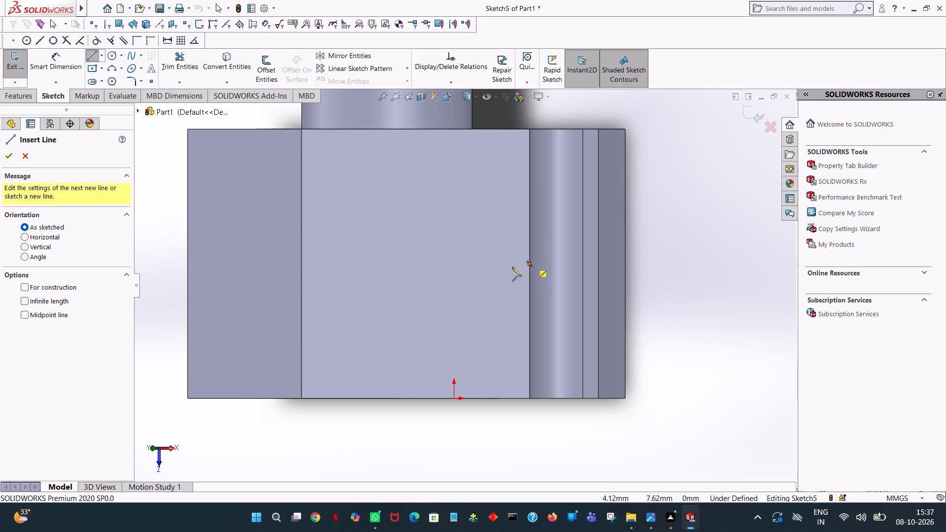
pyautogui.click(408, 263)
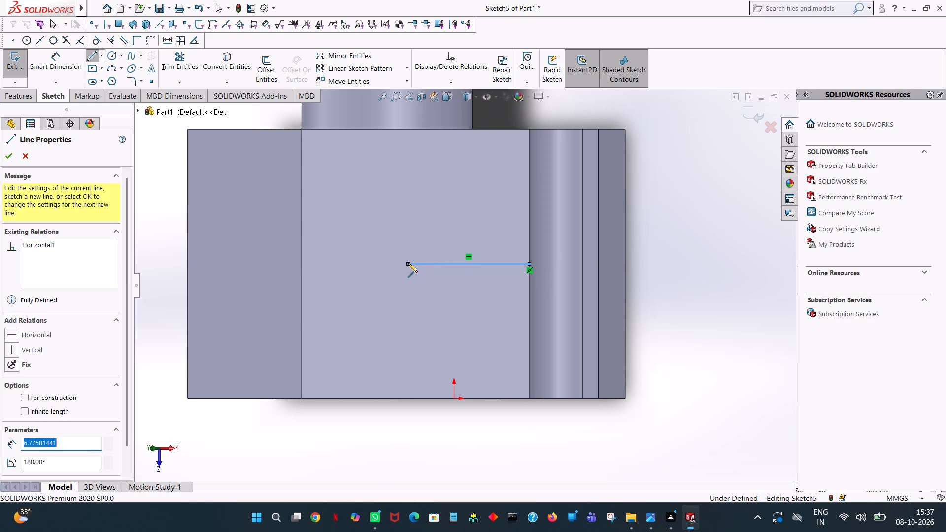
pyautogui.write('6.')
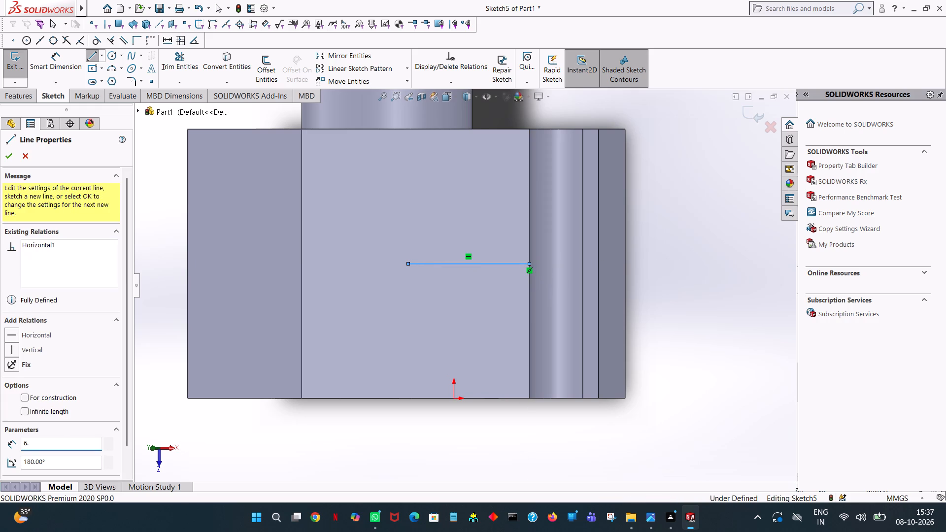
pyautogui.write('35')
pyautogui.press('Return')
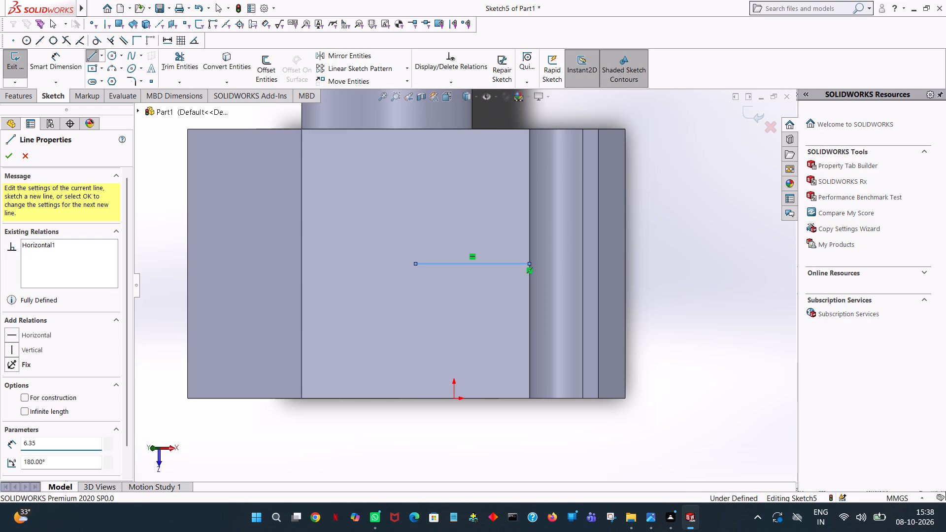
pyautogui.rightClick(408, 263)
pyautogui.click(467, 267)
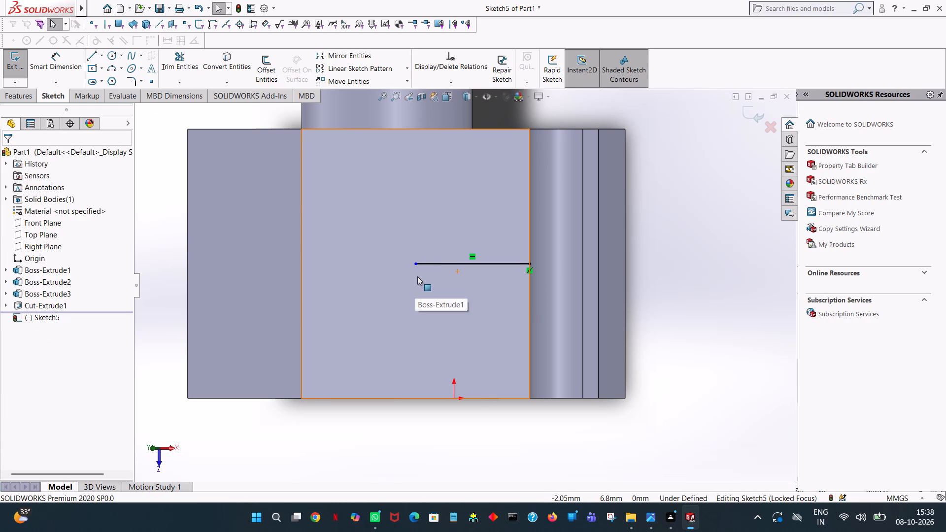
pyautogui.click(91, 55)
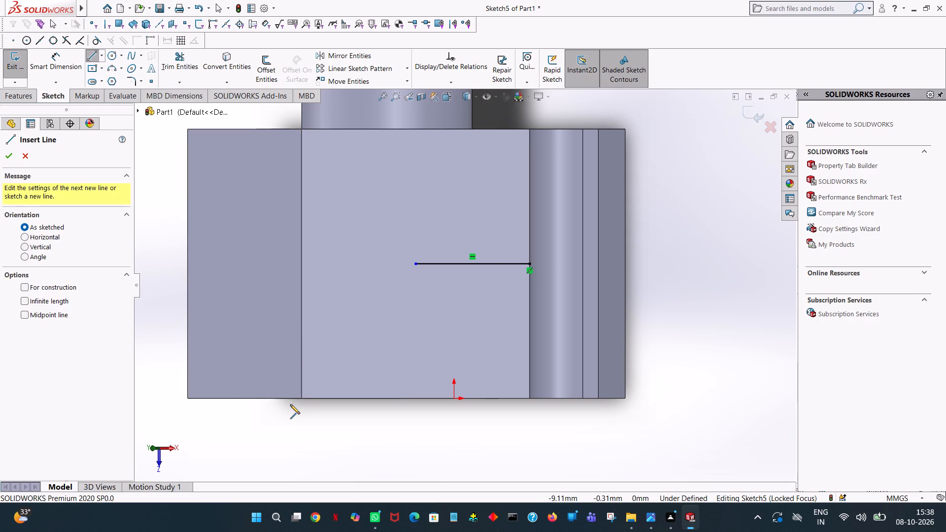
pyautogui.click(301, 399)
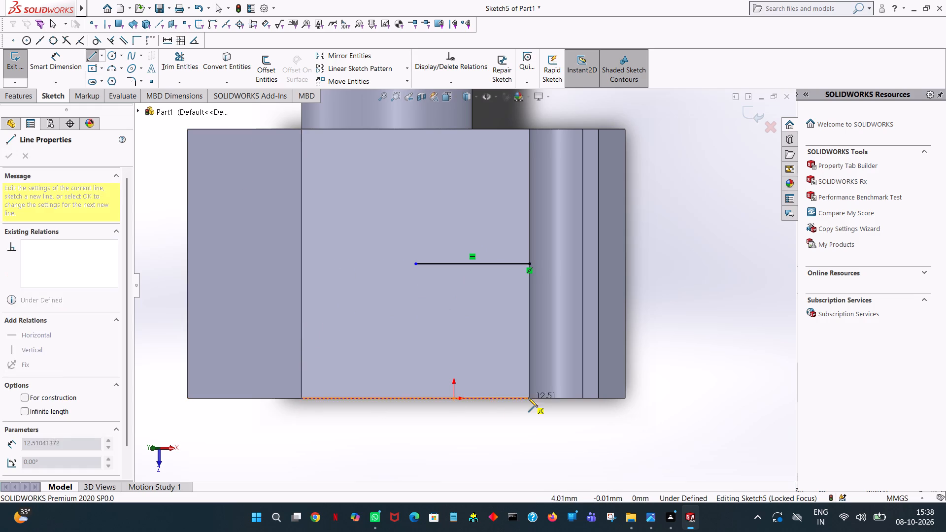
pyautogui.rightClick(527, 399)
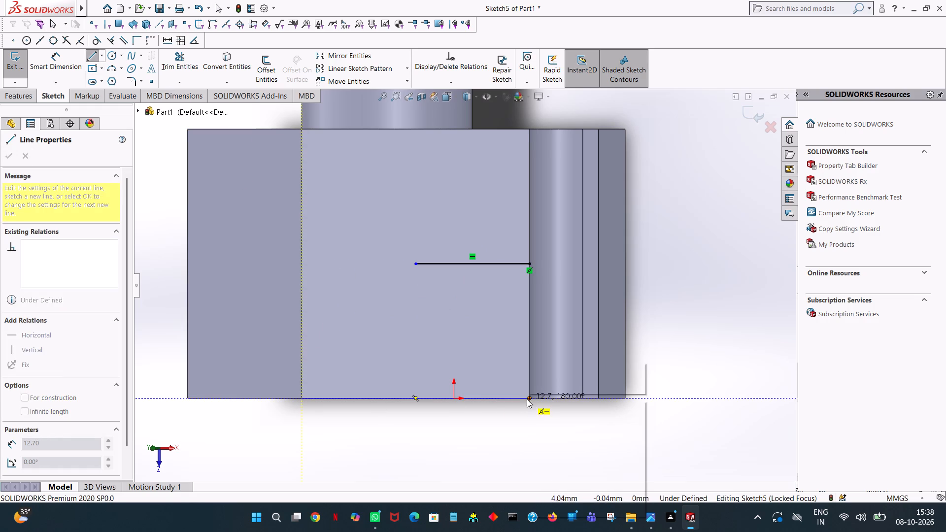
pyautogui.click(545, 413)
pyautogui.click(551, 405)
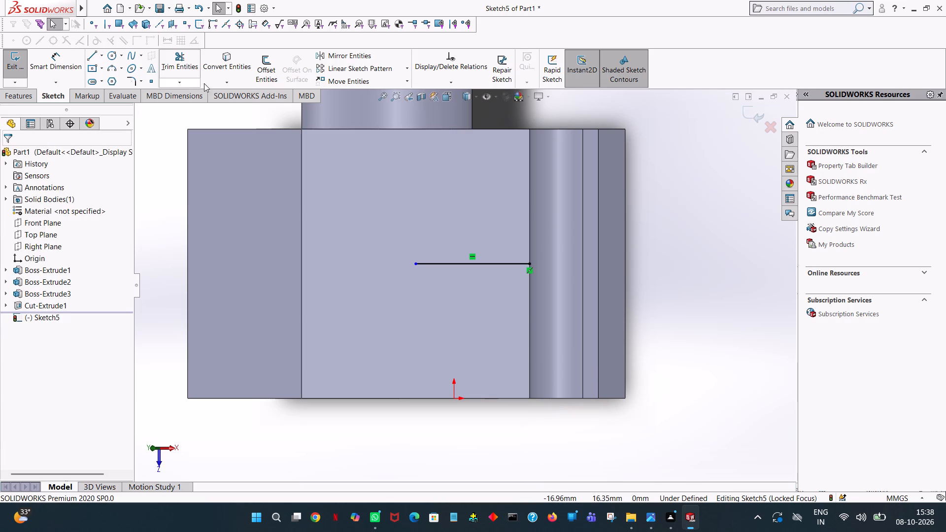
# Sketch a circle of radius 9/2 mm centred on the inner end of the 6.35 mm line.
pyautogui.click(110, 54)
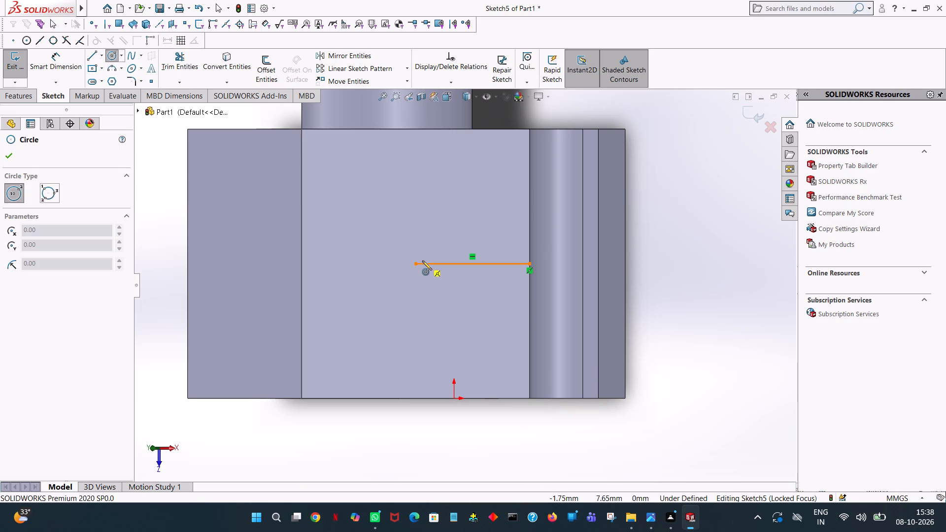
pyautogui.click(413, 264)
pyautogui.click(399, 168)
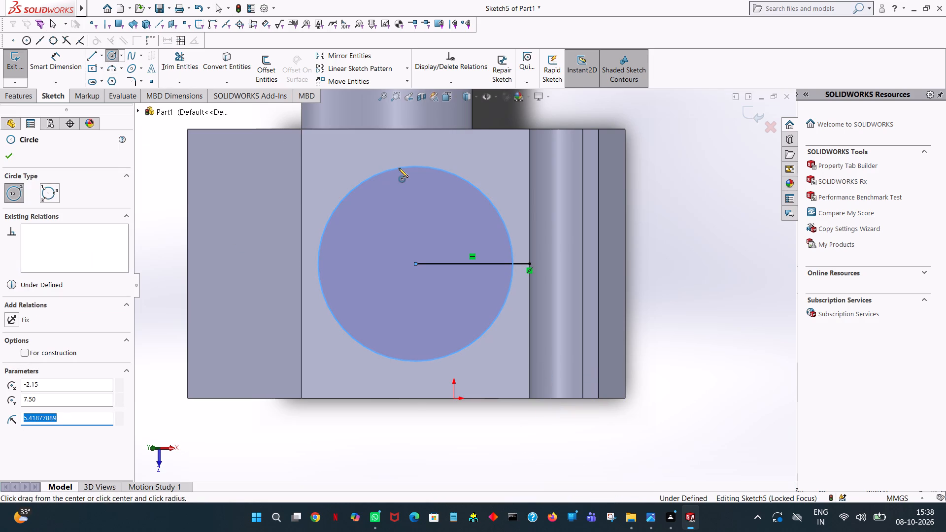
pyautogui.write('9/2')
pyautogui.press('Return')
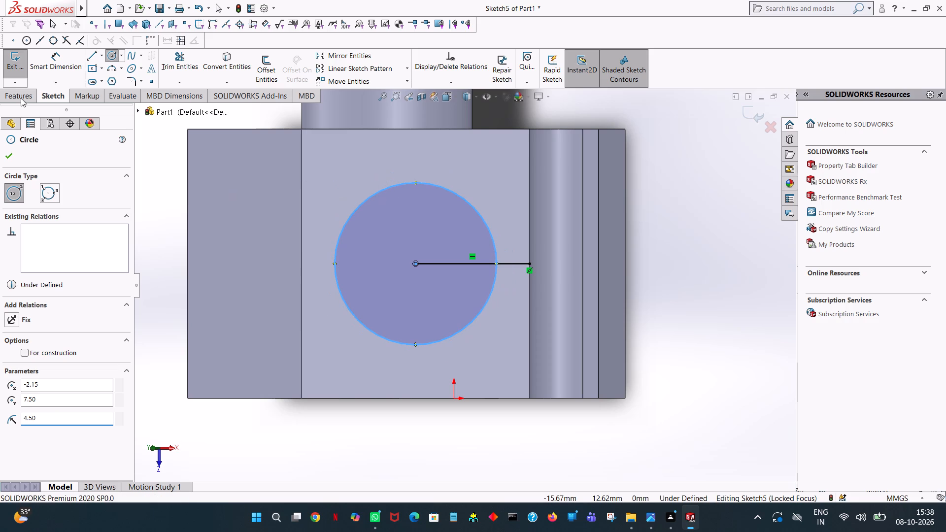
pyautogui.click(15, 152)
pyautogui.click(173, 56)
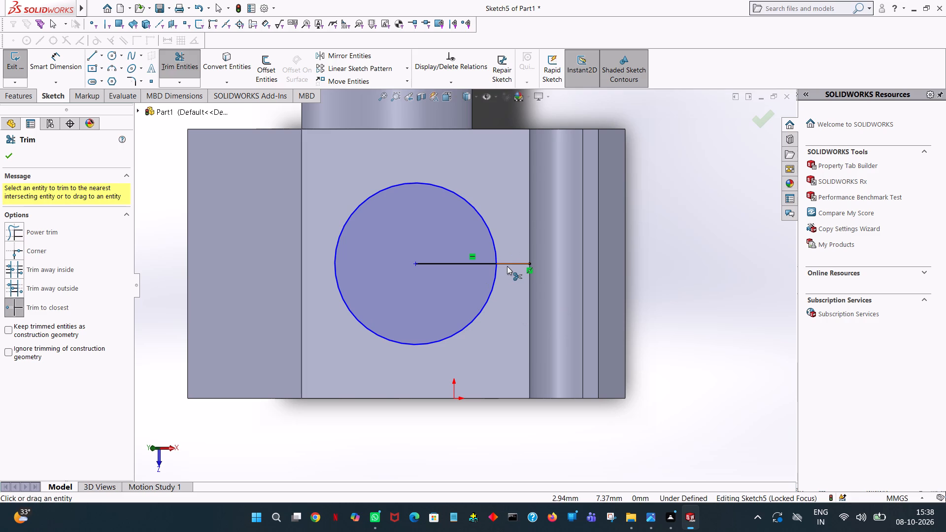
# Sketch a vertical line 9/2 mm long up the face's side edge from the outer end of the 6.35 mm line.
pyautogui.click(90, 60)
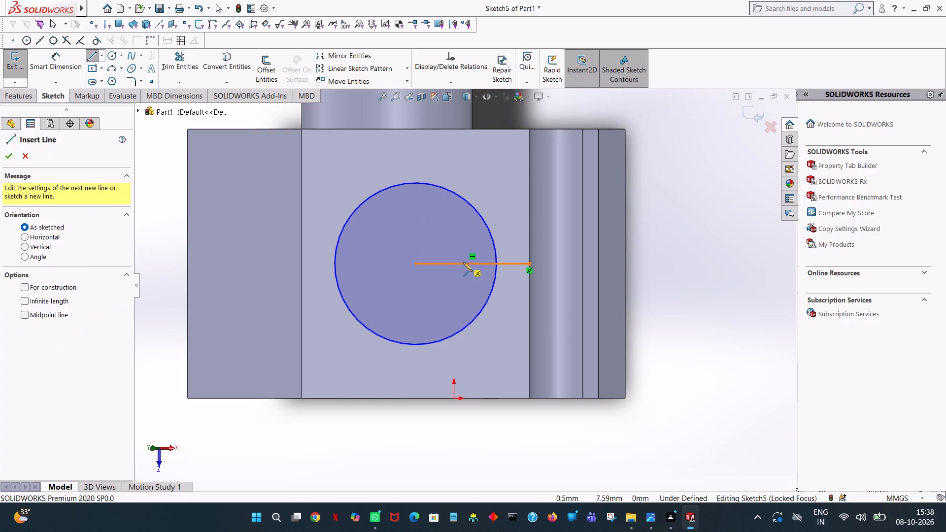
pyautogui.click(529, 265)
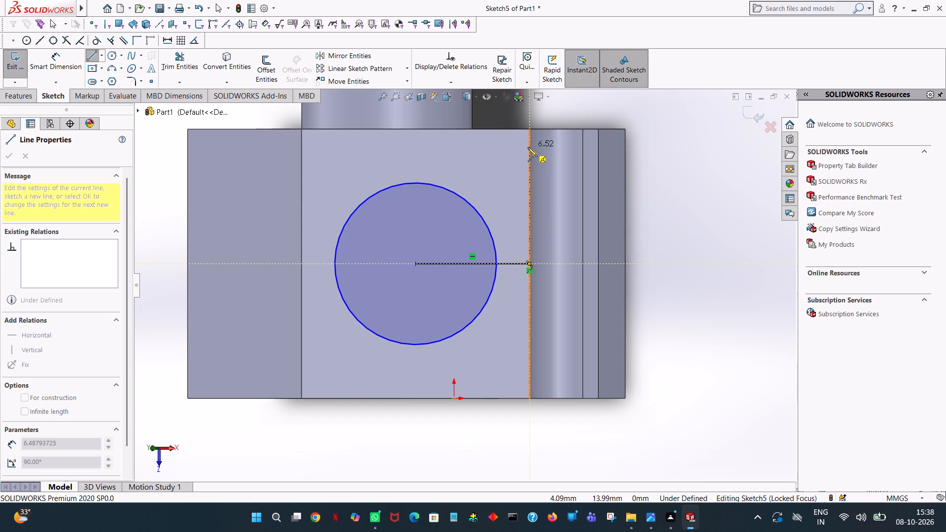
pyautogui.click(528, 147)
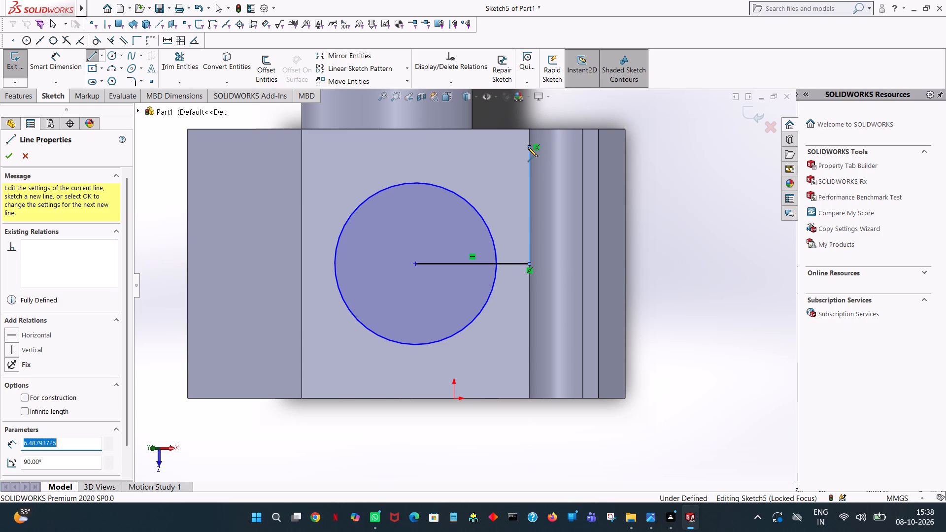
pyautogui.press('9')
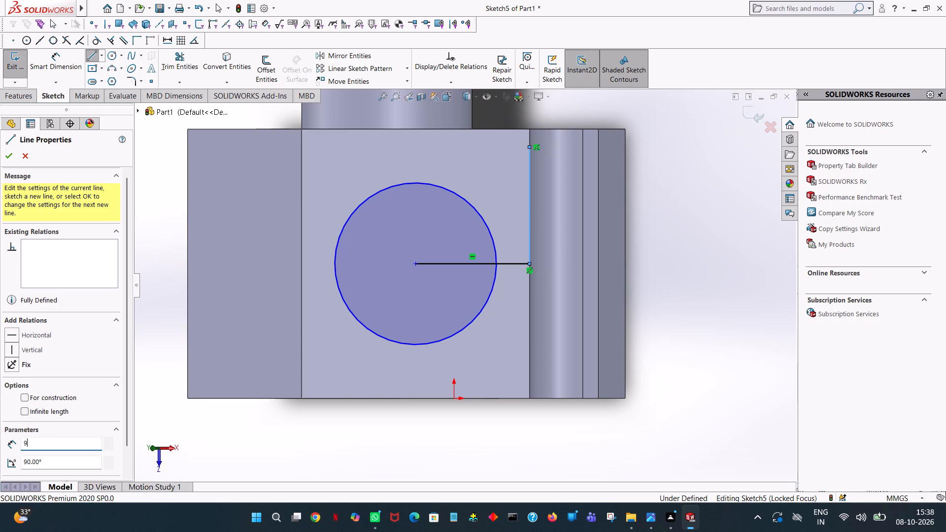
pyautogui.press('/')
pyautogui.press('2')
pyautogui.press('Return')
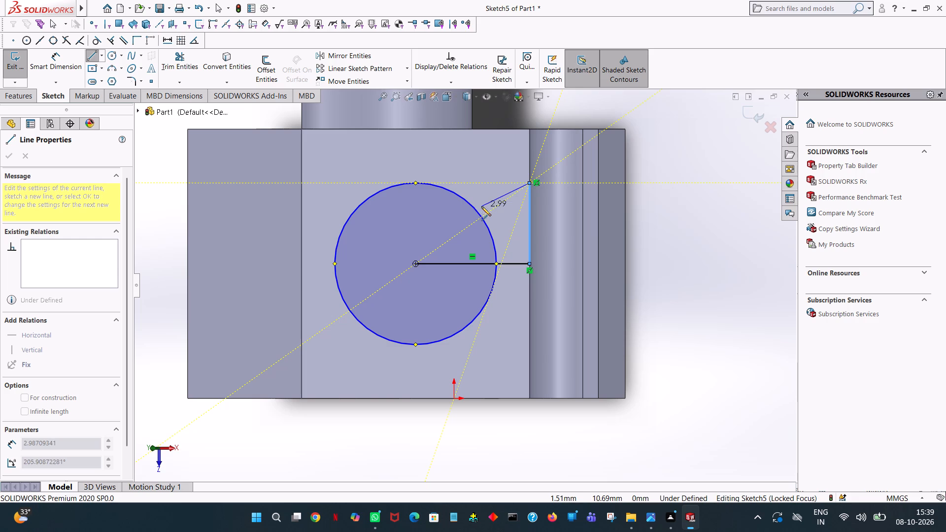
pyautogui.rightClick(495, 166)
pyautogui.click(518, 174)
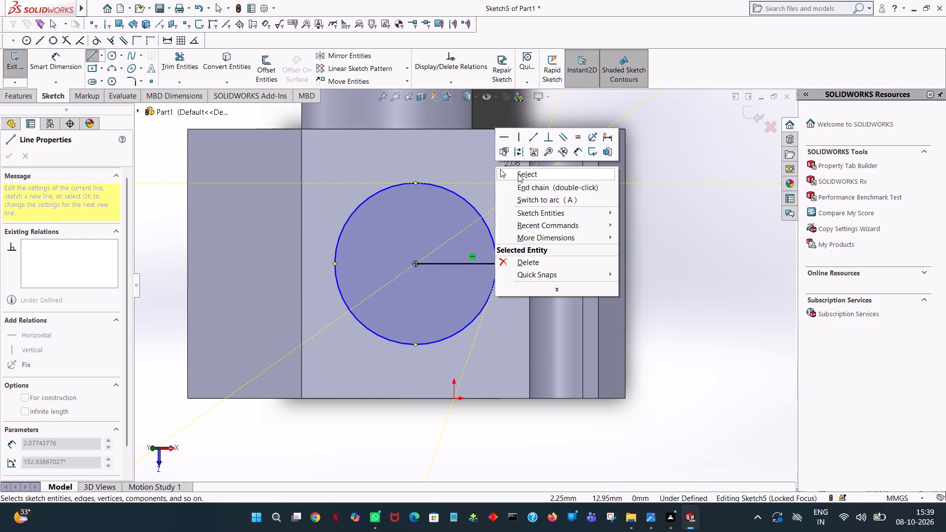
# Sketch a horizontal line 9/2 mm long from the large circle's top quadrant point towards the vertical line on the face's edge.
pyautogui.click(90, 54)
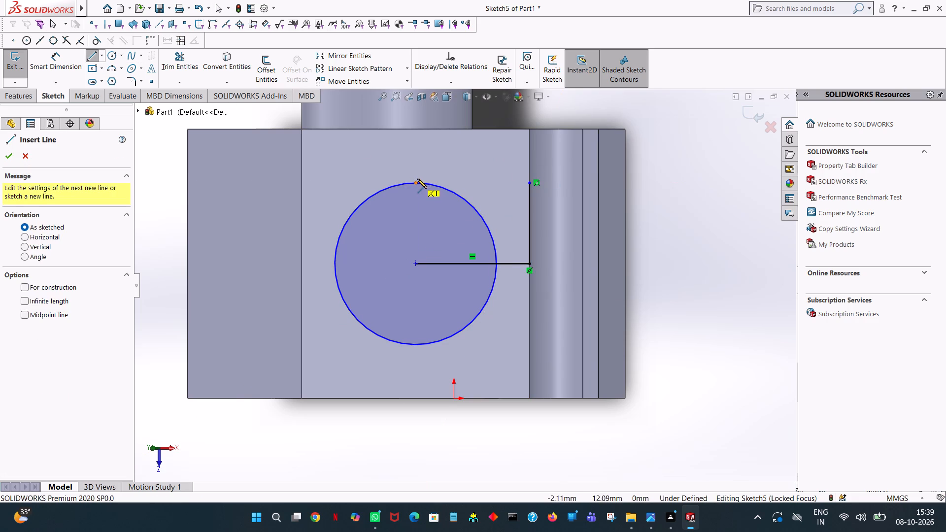
pyautogui.click(416, 181)
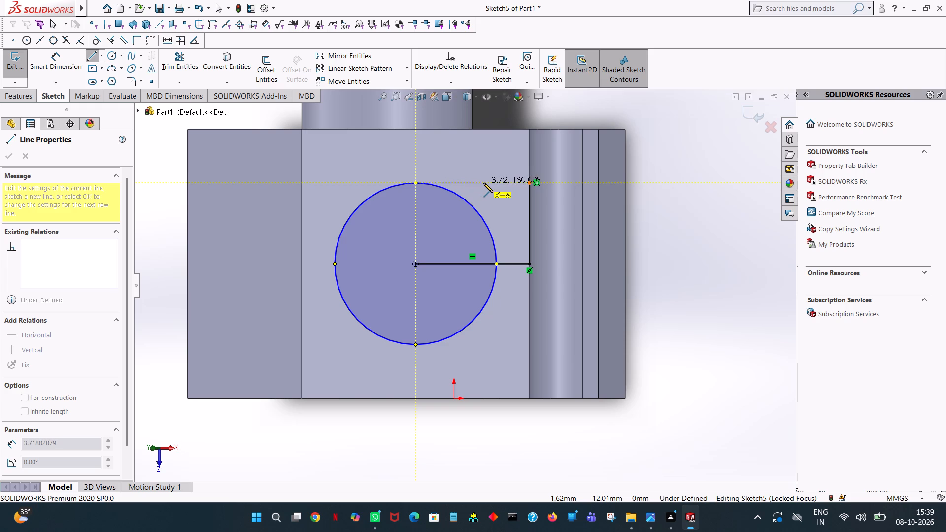
pyautogui.click(483, 183)
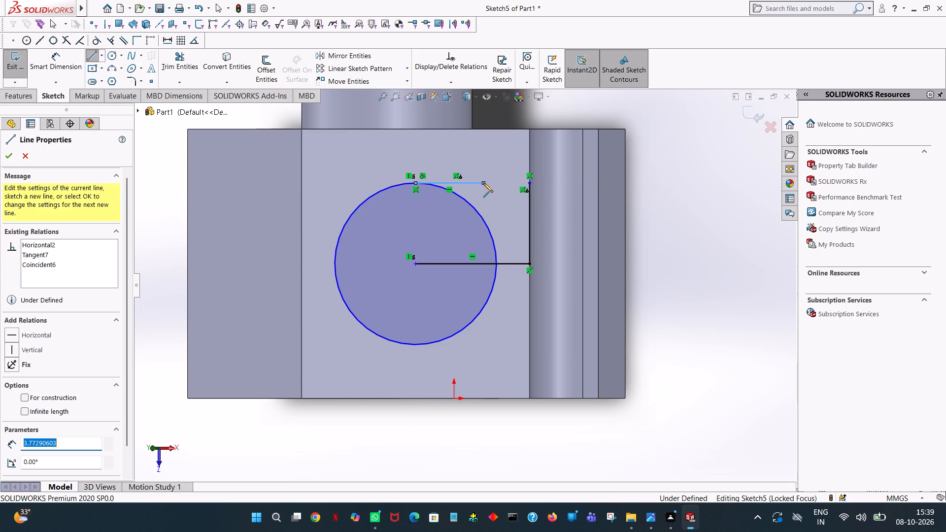
pyautogui.write('9/2')
pyautogui.press('Return')
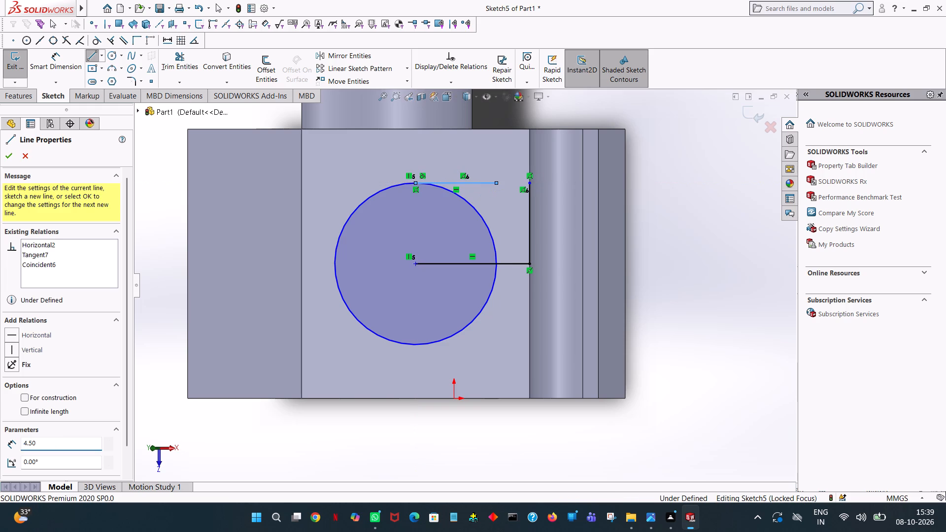
pyautogui.rightClick(483, 183)
pyautogui.click(492, 189)
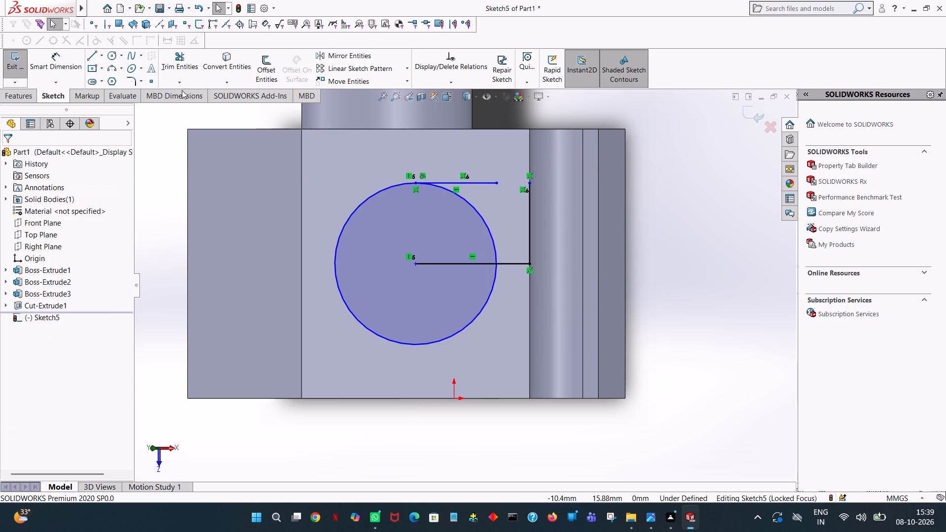
# Sketch a circle of radius 2 mm centred on the free end of the horizontal line tangent to the large circle.
pyautogui.click(105, 51)
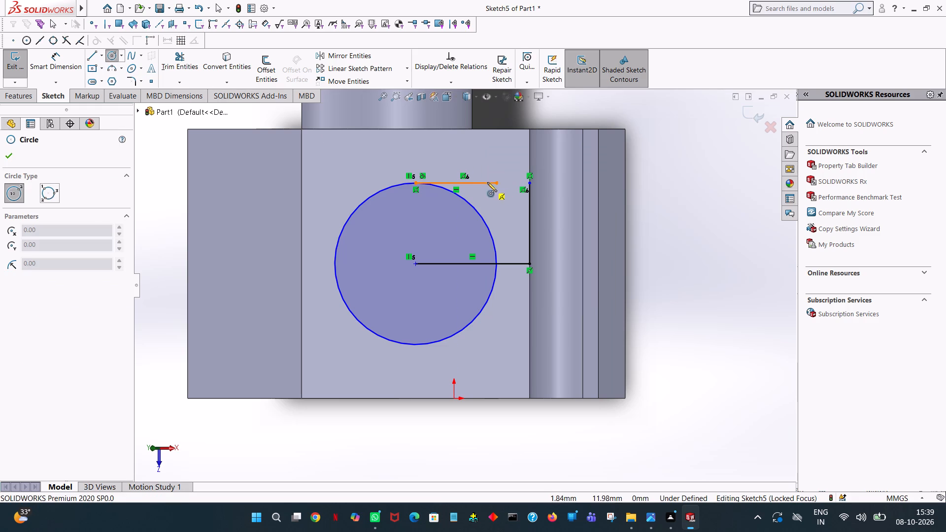
pyautogui.click(496, 182)
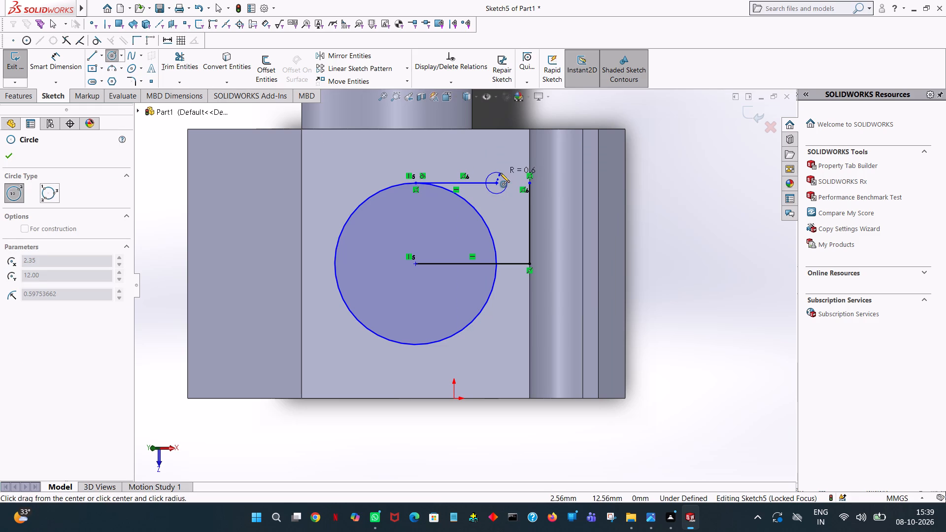
pyautogui.click(500, 173)
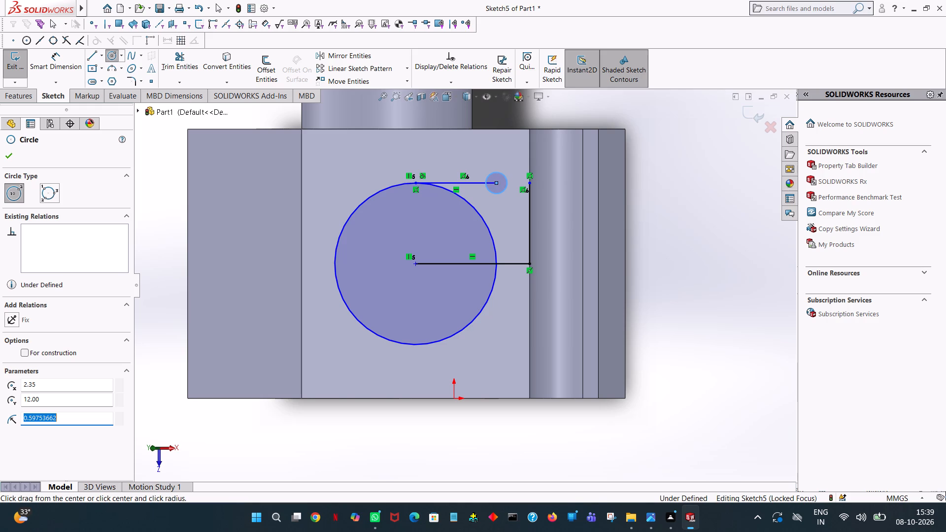
pyautogui.press('2')
pyautogui.click(647, 147)
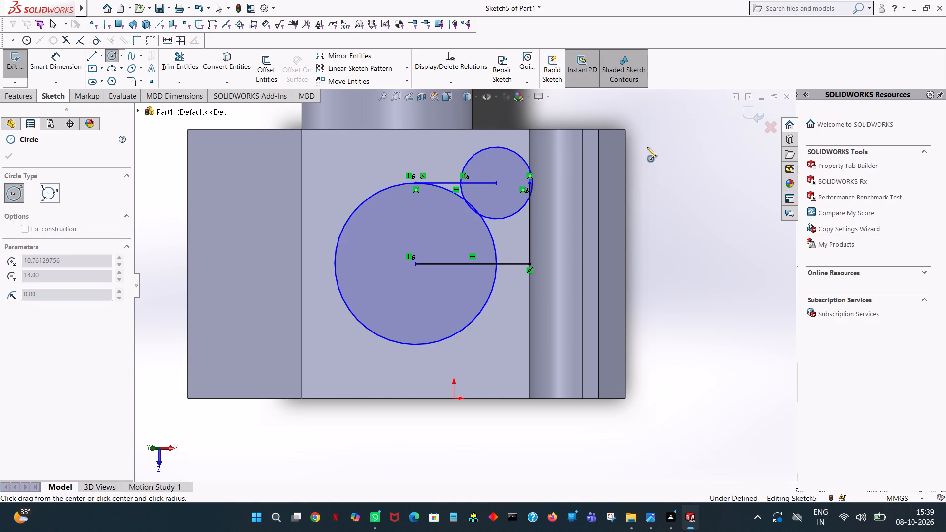
pyautogui.rightClick(632, 193)
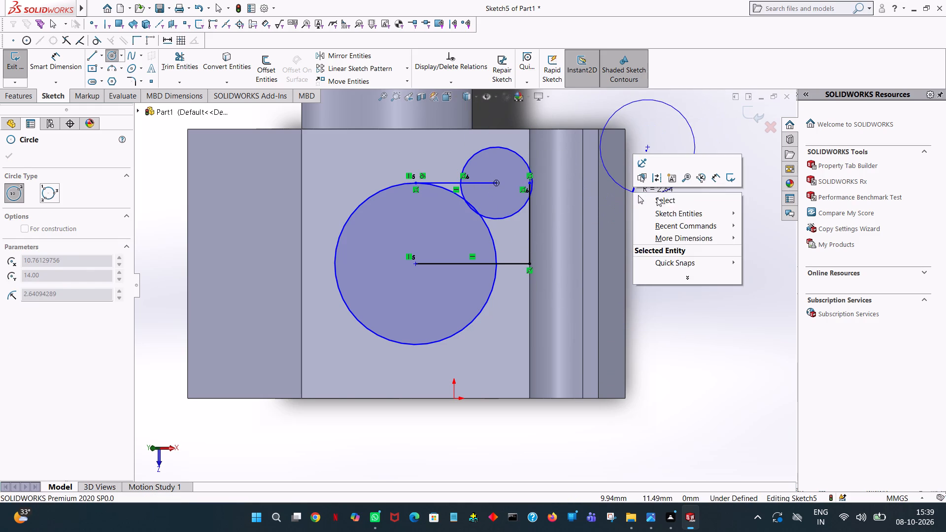
pyautogui.click(657, 198)
# Try a 0.4 mm radius on the small circle at the horizontal line's end, and settle on 0.8 mm.
pyautogui.click(507, 151)
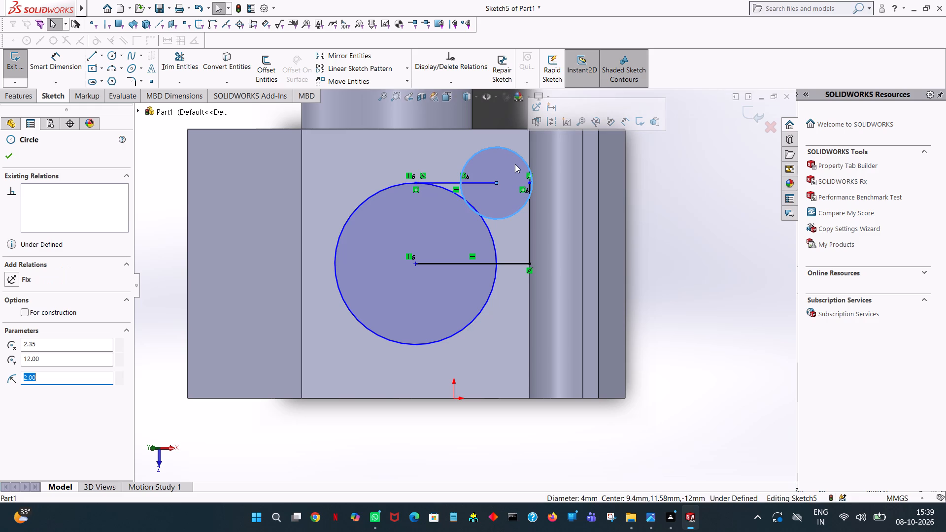
pyautogui.write('0.4')
pyautogui.press('Return')
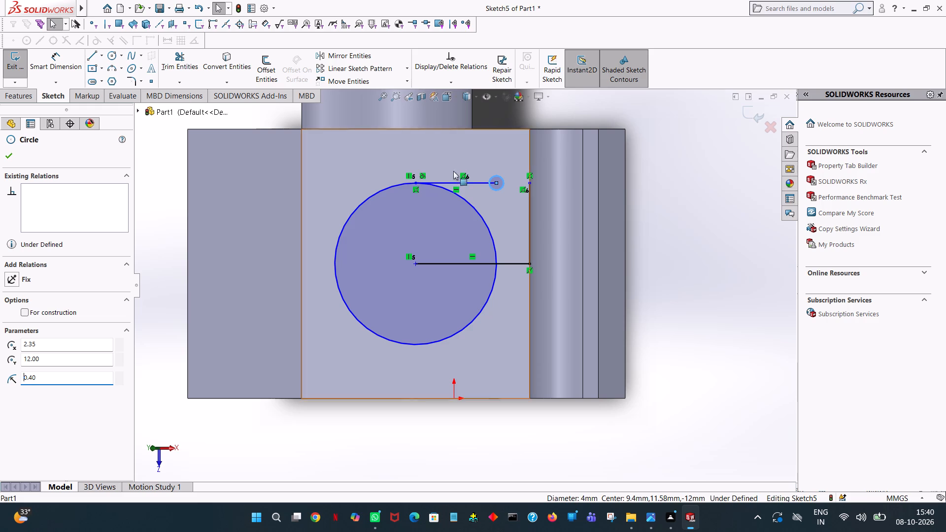
pyautogui.click(43, 369)
pyautogui.doubleClick(45, 380)
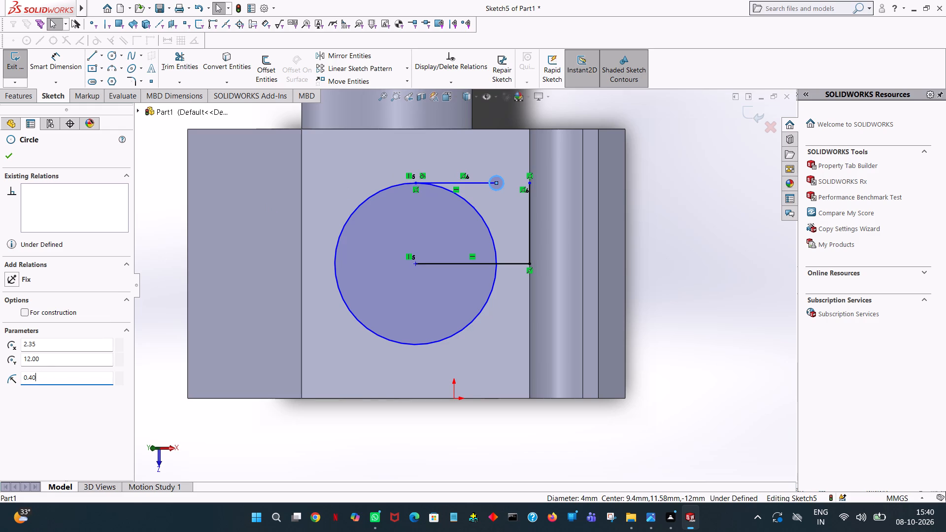
pyautogui.write('0.8')
pyautogui.press('Return')
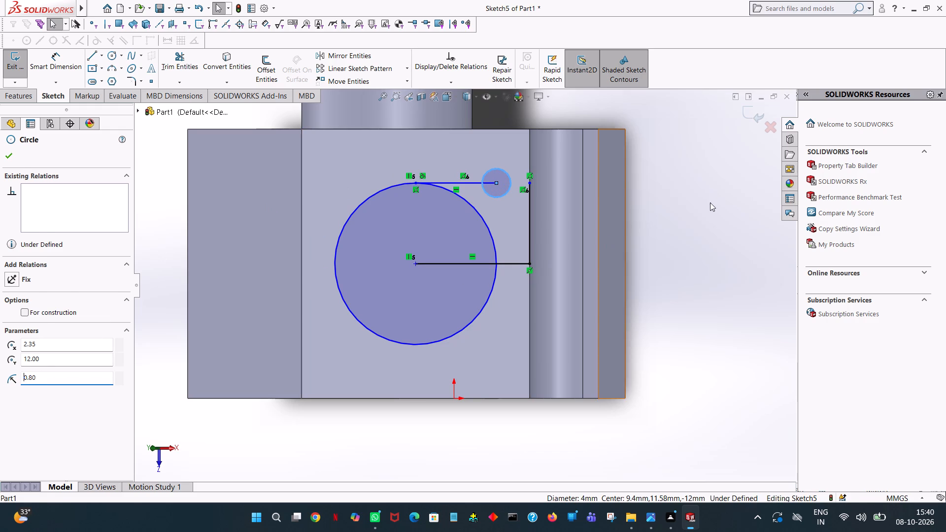
pyautogui.click(716, 197)
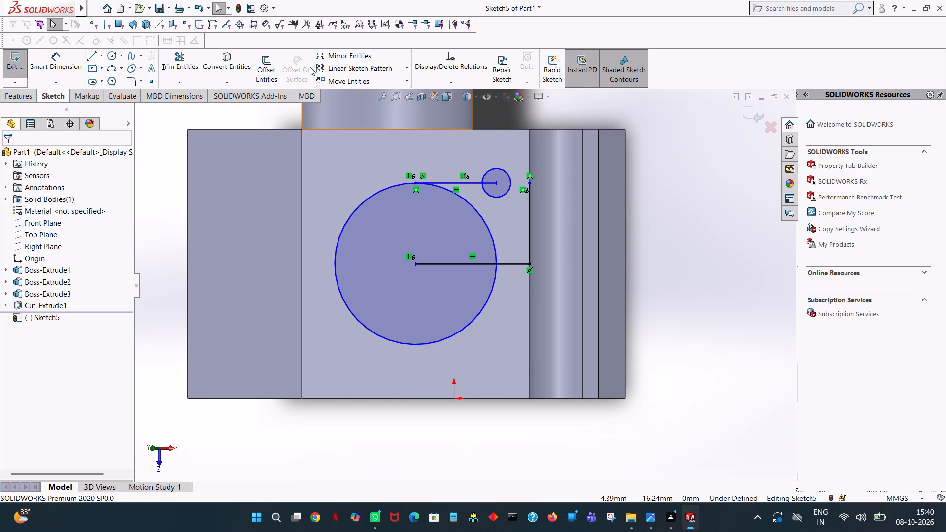
# Mirror the small circle about the horizontal line through the large circle's centre.
pyautogui.click(364, 54)
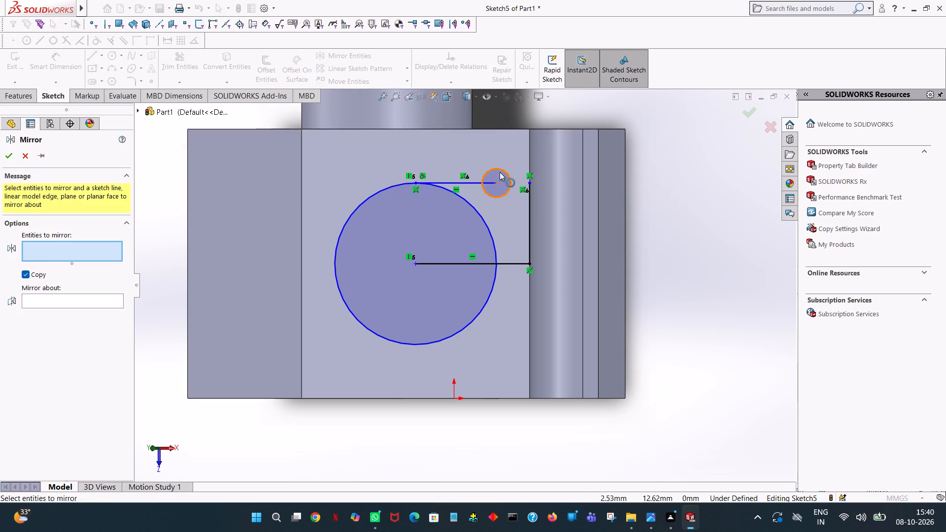
pyautogui.click(499, 170)
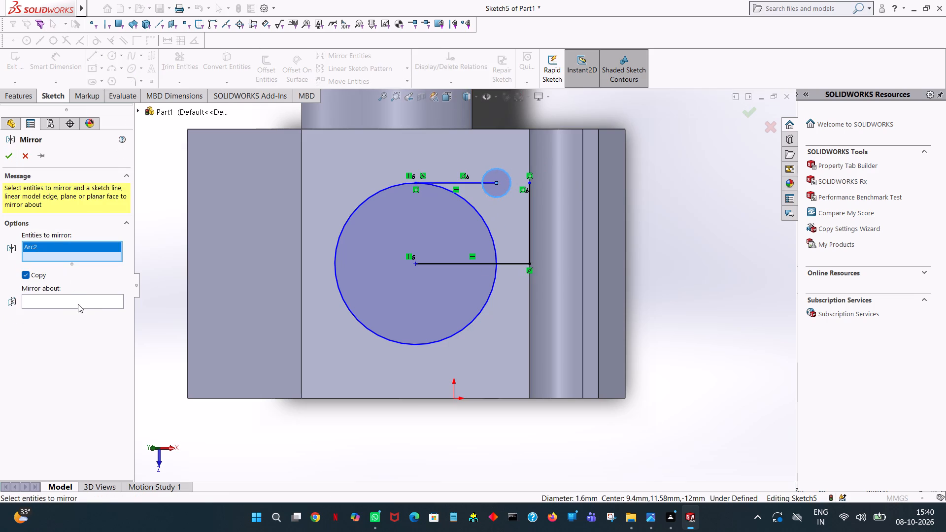
pyautogui.click(78, 304)
pyautogui.click(468, 265)
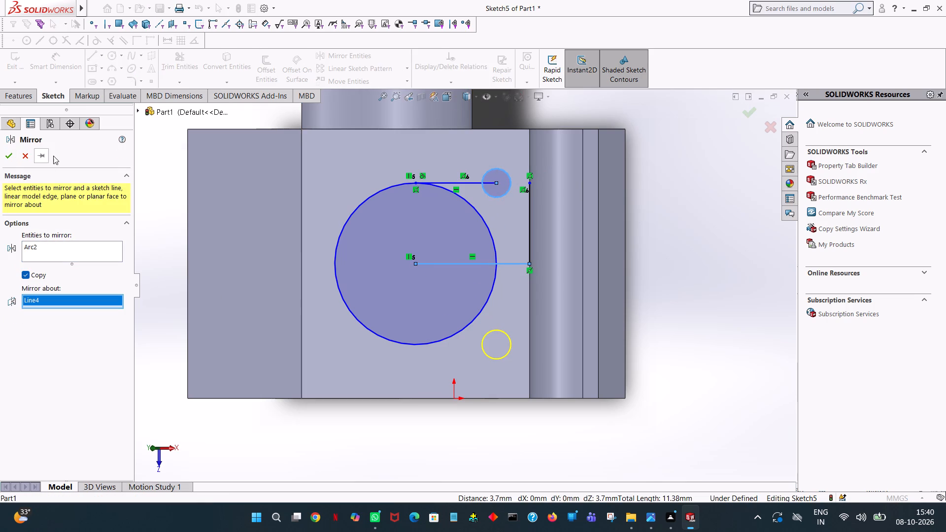
pyautogui.click(12, 148)
pyautogui.click(12, 159)
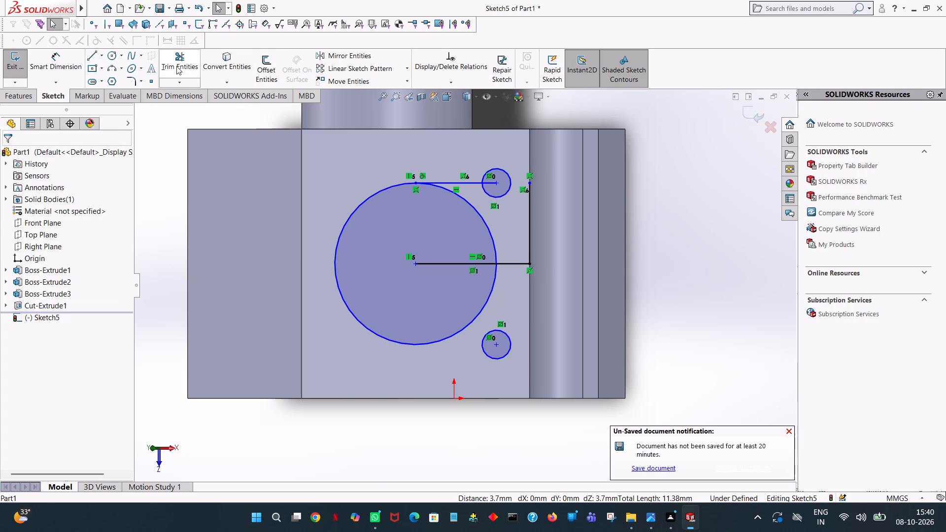
# Sketch a vertical line about 2.68 mm long downward from the large circle's centre.
pyautogui.click(92, 52)
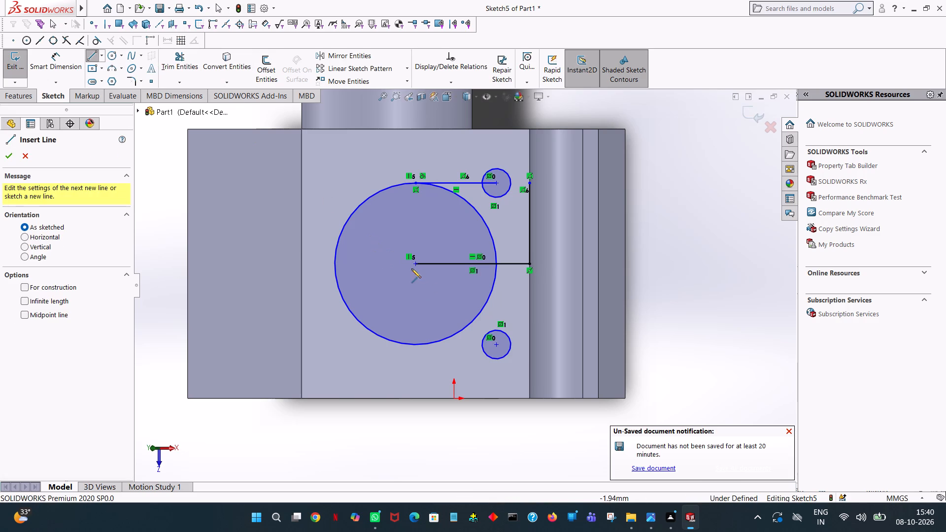
pyautogui.click(416, 266)
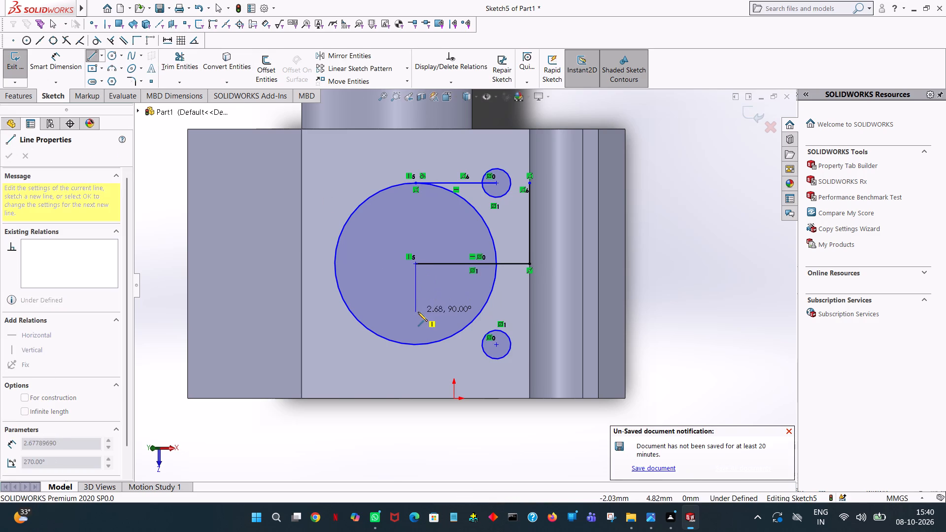
pyautogui.click(418, 312)
pyautogui.rightClick(418, 312)
pyautogui.click(453, 320)
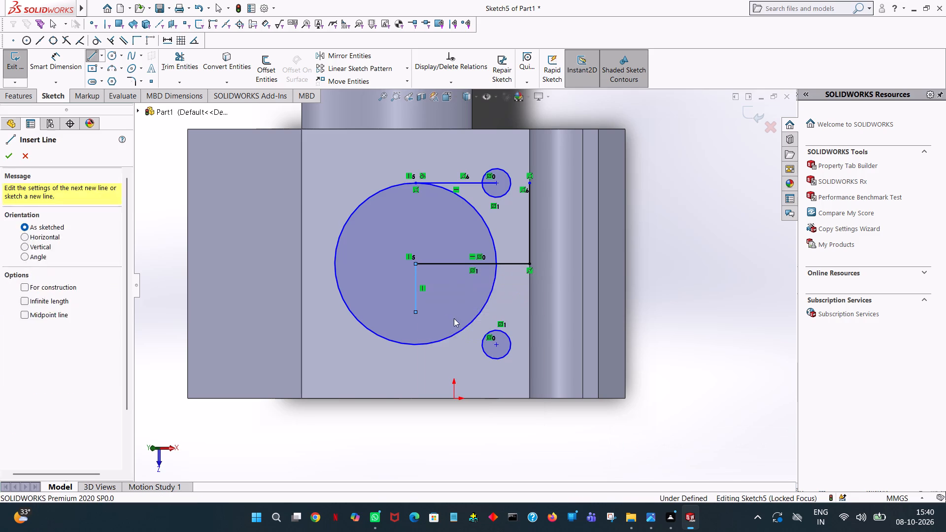
# Mirror both small circles about the vertical line through the large circle's centre.
pyautogui.click(342, 58)
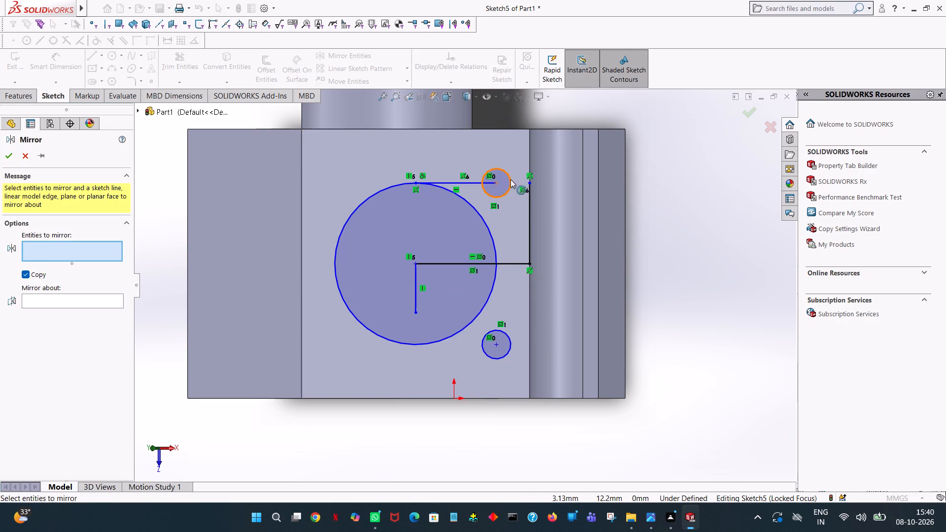
pyautogui.click(510, 179)
pyautogui.click(507, 335)
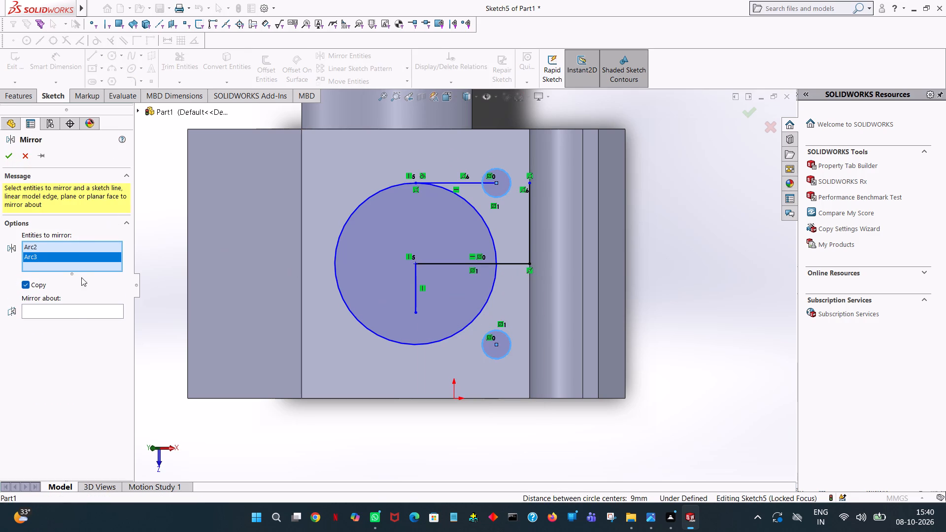
pyautogui.click(77, 312)
pyautogui.click(418, 303)
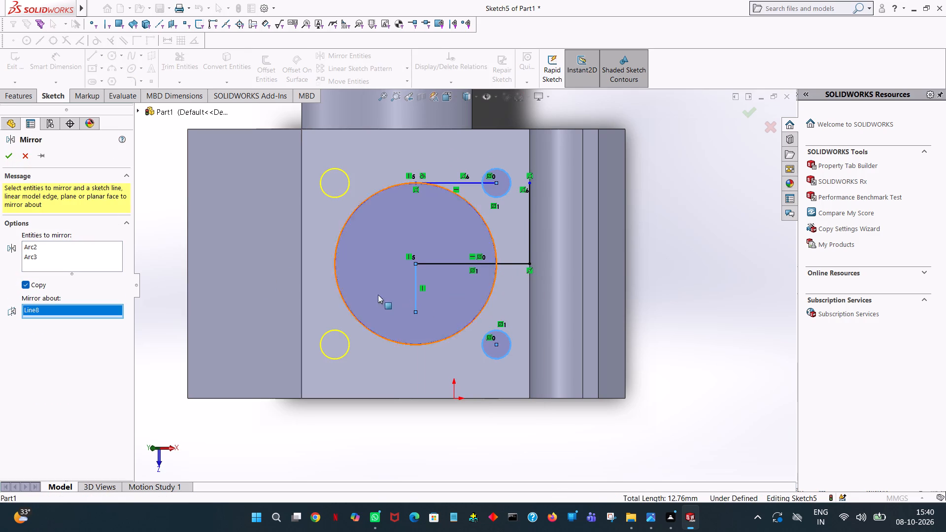
pyautogui.click(9, 150)
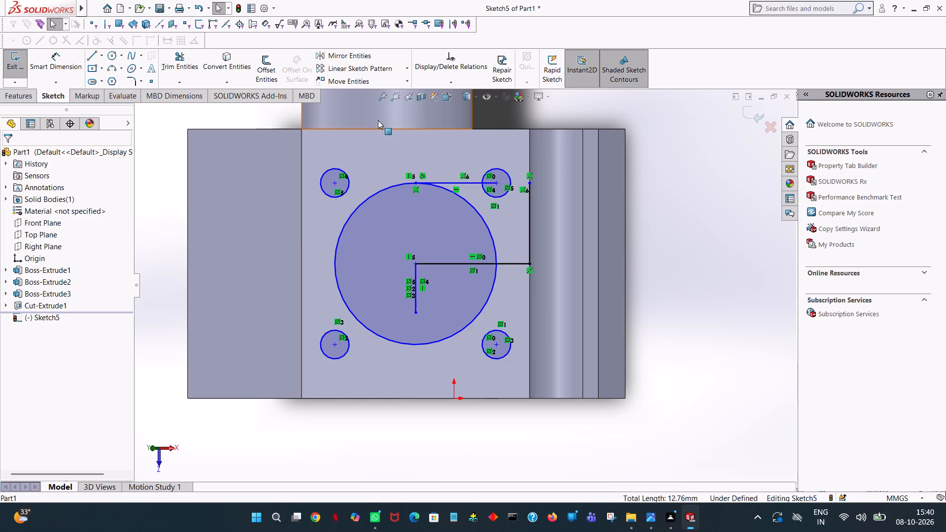
# Trim away all helper lines around the circles, including the vertical line on the face's edge.
pyautogui.click(184, 63)
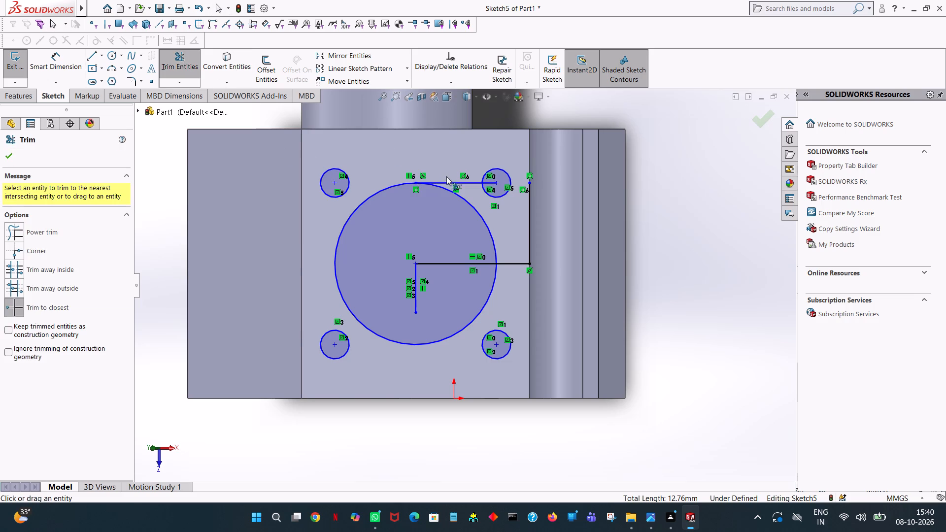
pyautogui.click(449, 181)
pyautogui.click(493, 183)
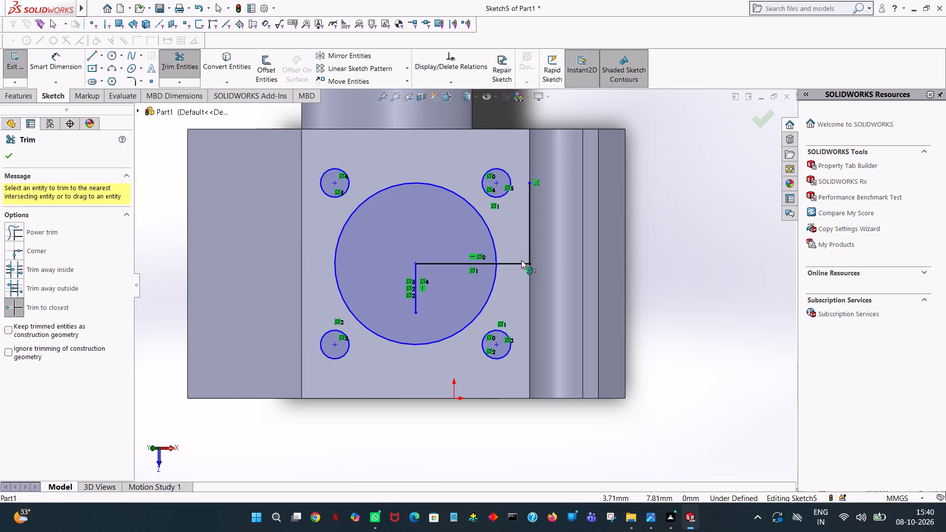
pyautogui.click(521, 263)
pyautogui.click(483, 262)
pyautogui.click(414, 280)
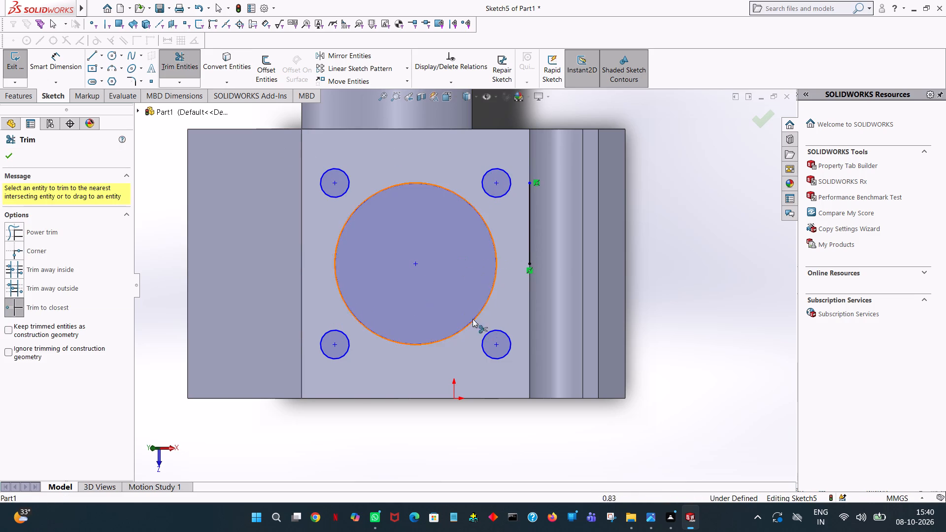
pyautogui.click(12, 149)
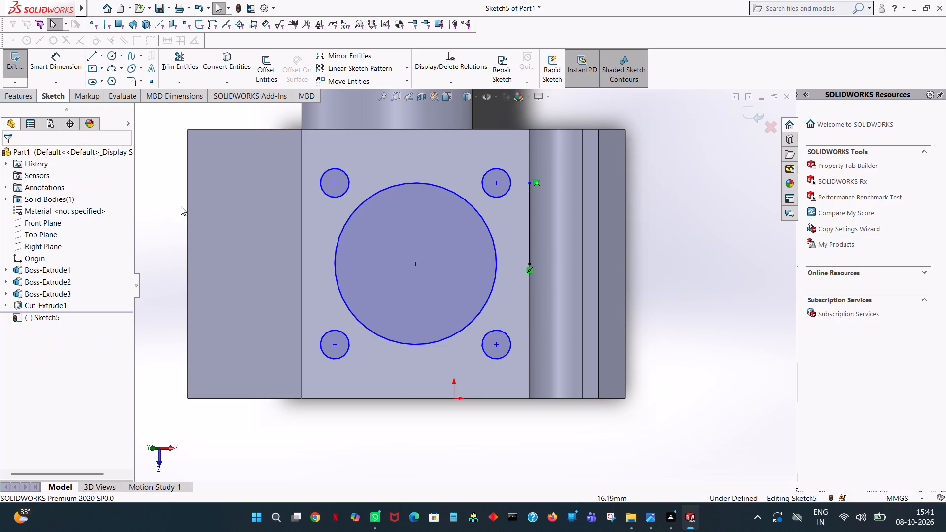
pyautogui.scroll(-2, 310, 262)
pyautogui.scroll(6, 359, 260)
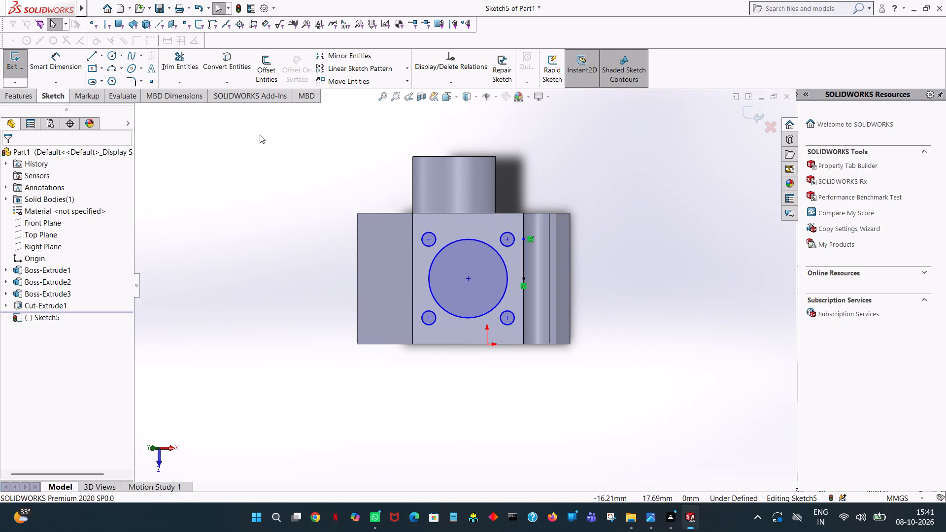
pyautogui.click(183, 66)
pyautogui.click(523, 272)
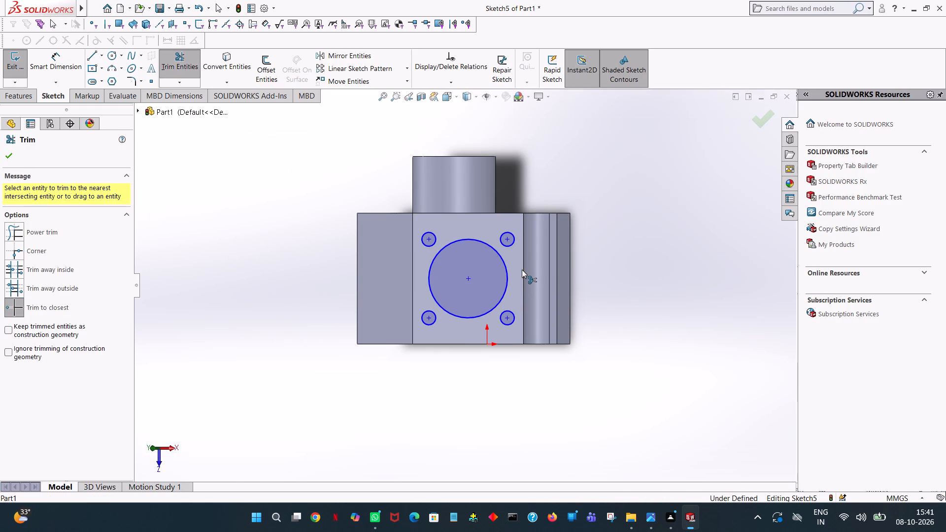
# Start a blind extruded cut of the large circle and four small circles, reduce its depth to 3 mm and inspect the preview.
pyautogui.moveTo(523, 268); pyautogui.dragTo(539, 151, button='middle')
pyautogui.scroll(2, 535, 259)
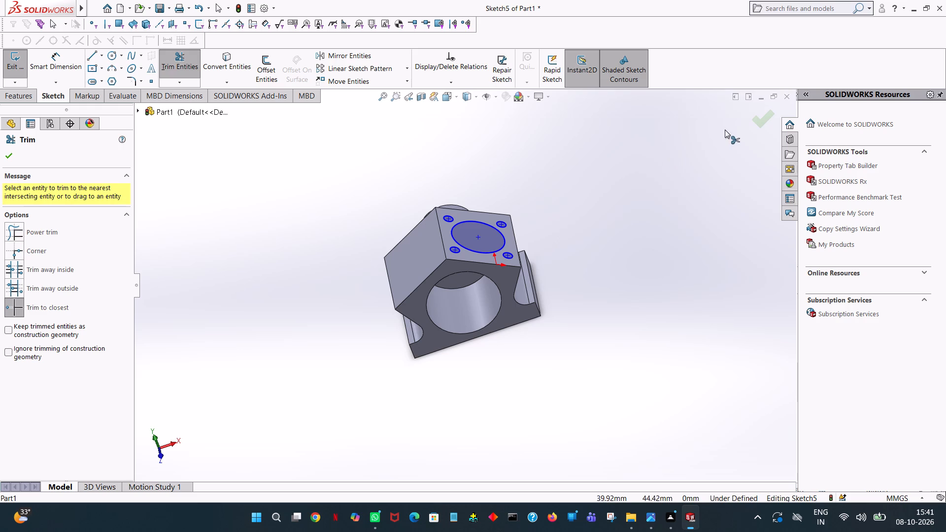
pyautogui.scroll(-5, 437, 203)
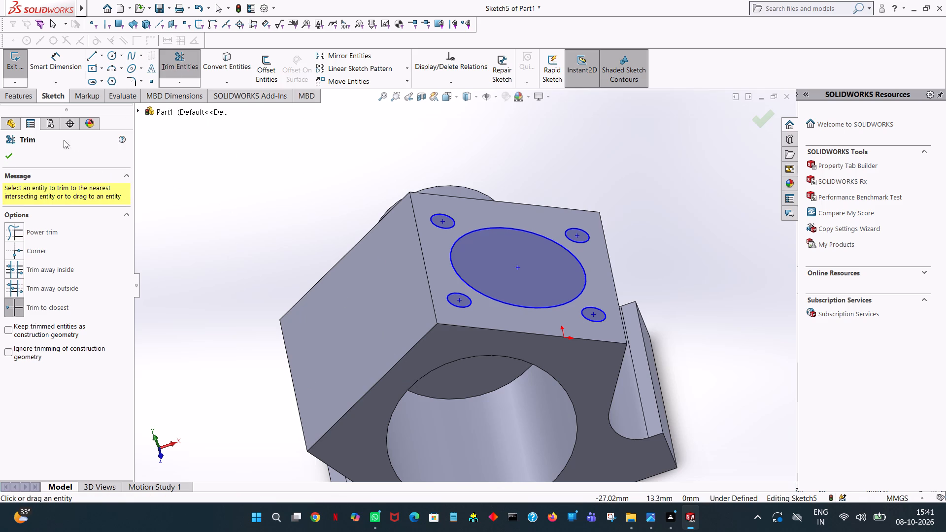
pyautogui.click(18, 96)
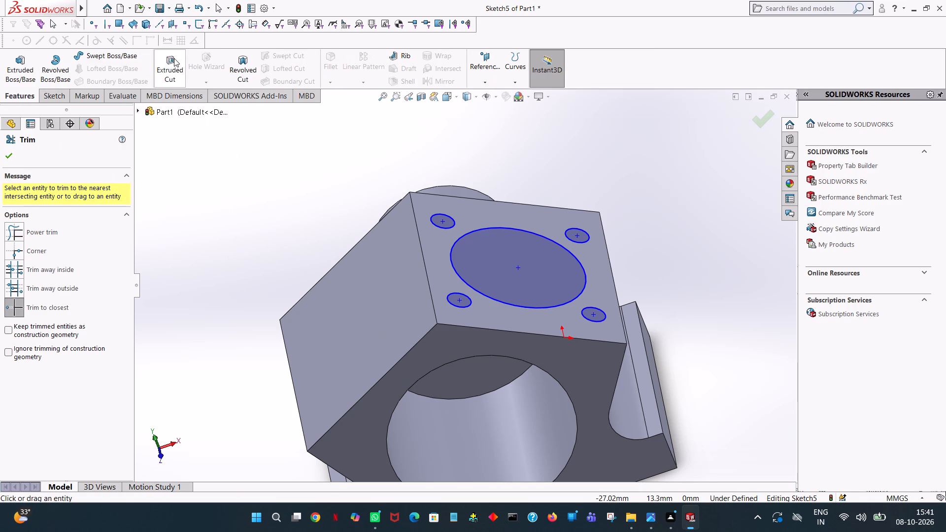
pyautogui.click(177, 60)
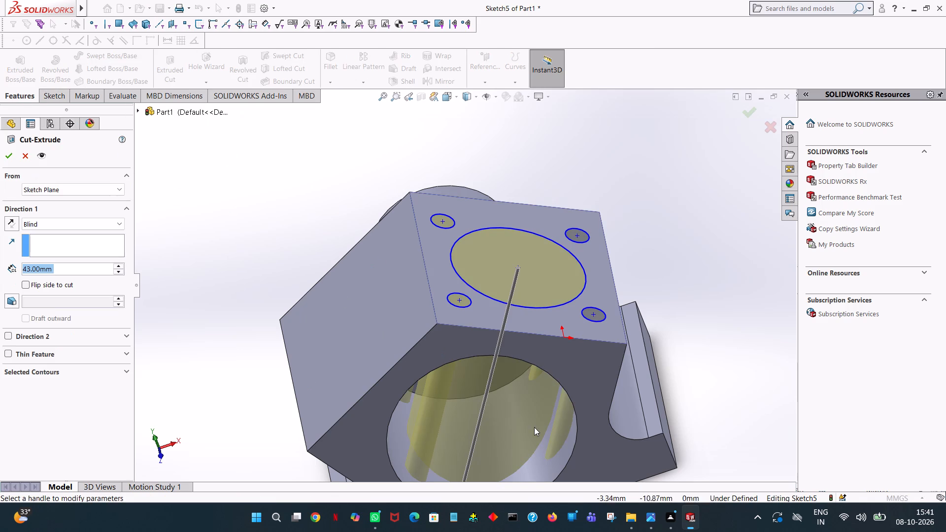
pyautogui.tripleClick(116, 271)
pyautogui.doubleClick(116, 271)
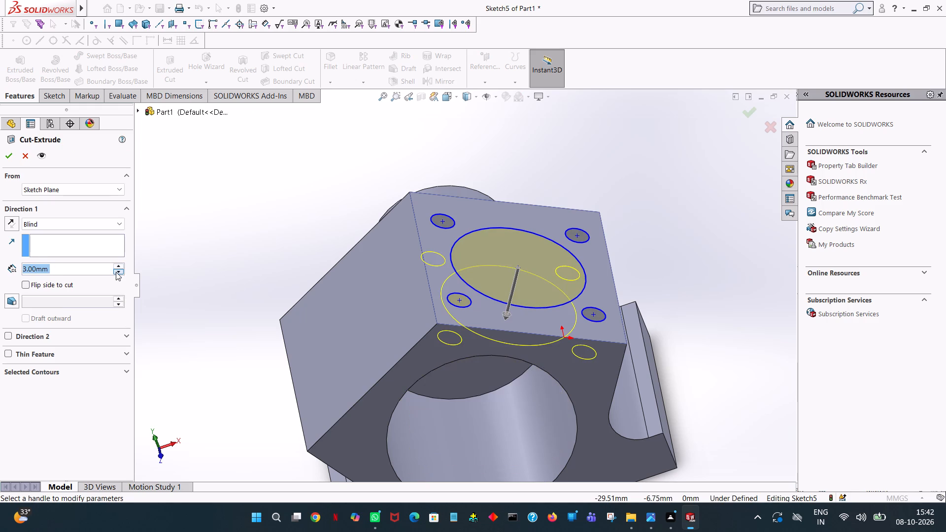
pyautogui.scroll(2, 536, 334)
pyautogui.moveTo(536, 334); pyautogui.dragTo(521, 255, button='middle')
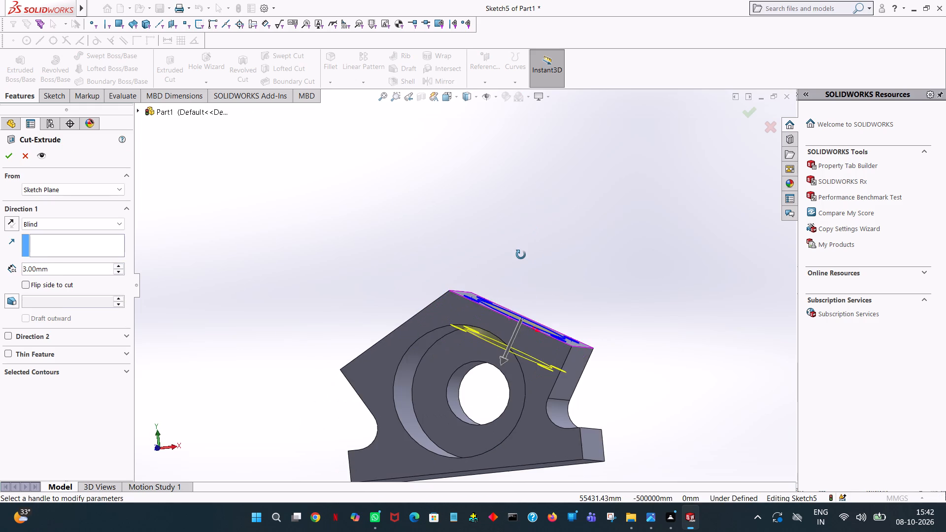
pyautogui.moveTo(521, 255); pyautogui.dragTo(560, 225, button='middle')
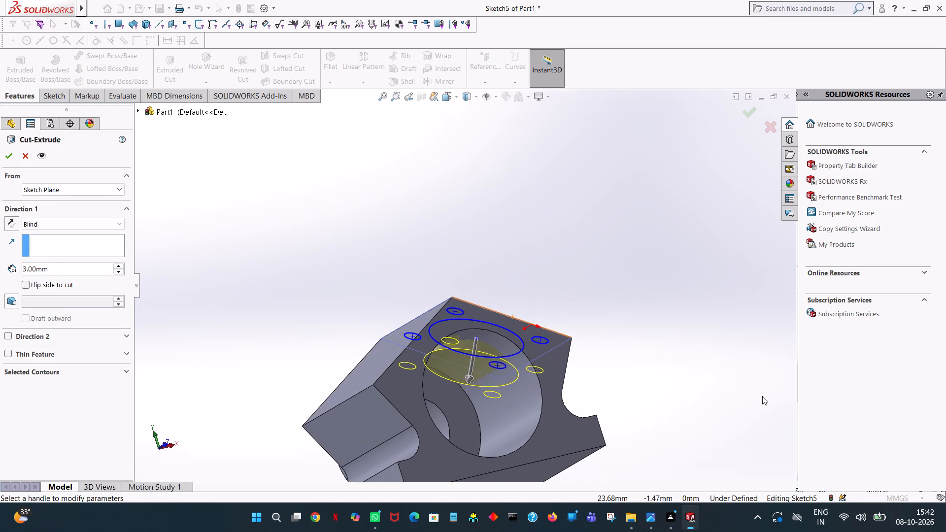
pyautogui.moveTo(761, 396); pyautogui.dragTo(771, 415, button='middle')
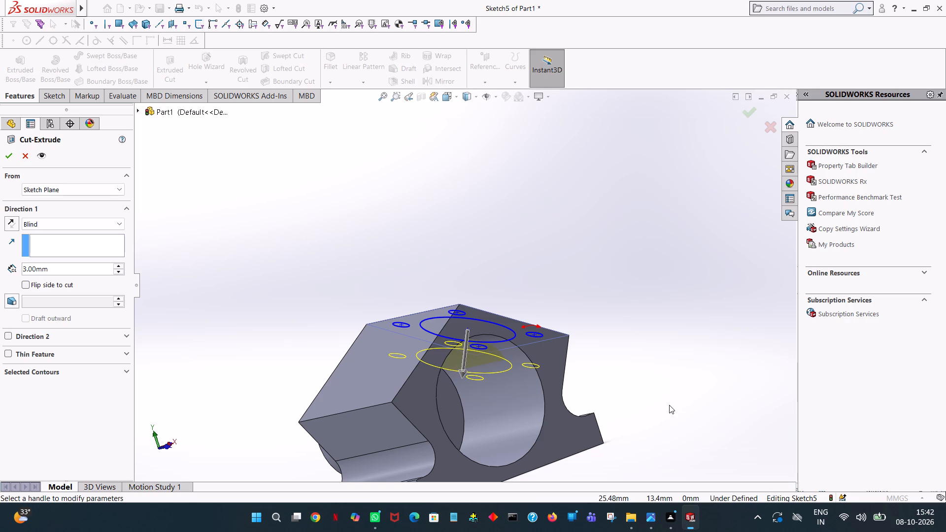
pyautogui.scroll(2, 711, 339)
pyautogui.moveTo(712, 331); pyautogui.dragTo(708, 335, button='middle')
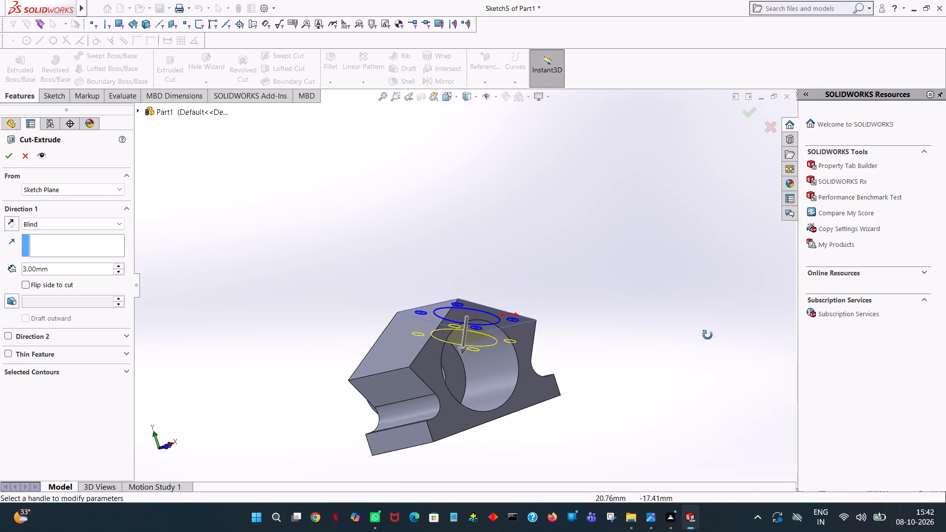
pyautogui.moveTo(708, 335); pyautogui.dragTo(699, 347, button='middle')
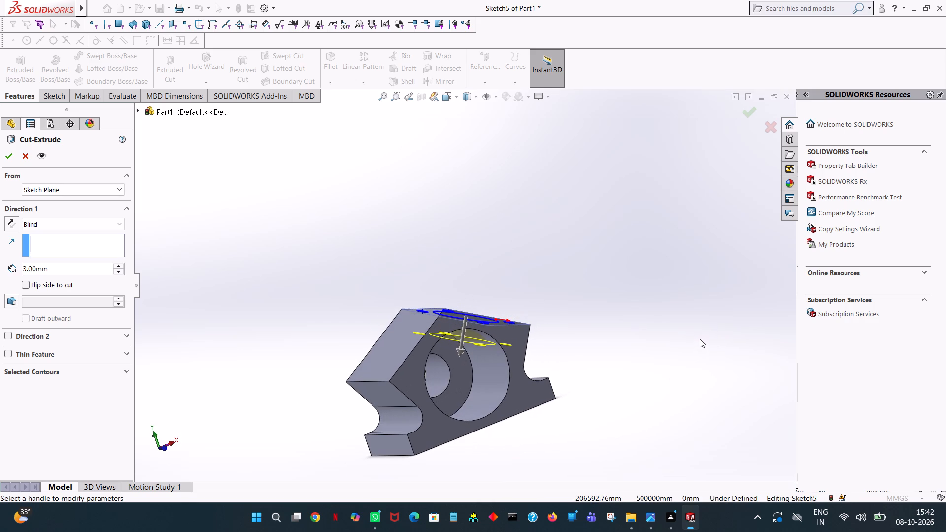
# Set the blind cut depth of the central and four corner holes to 6 mm and finish the cut.
pyautogui.click(120, 268)
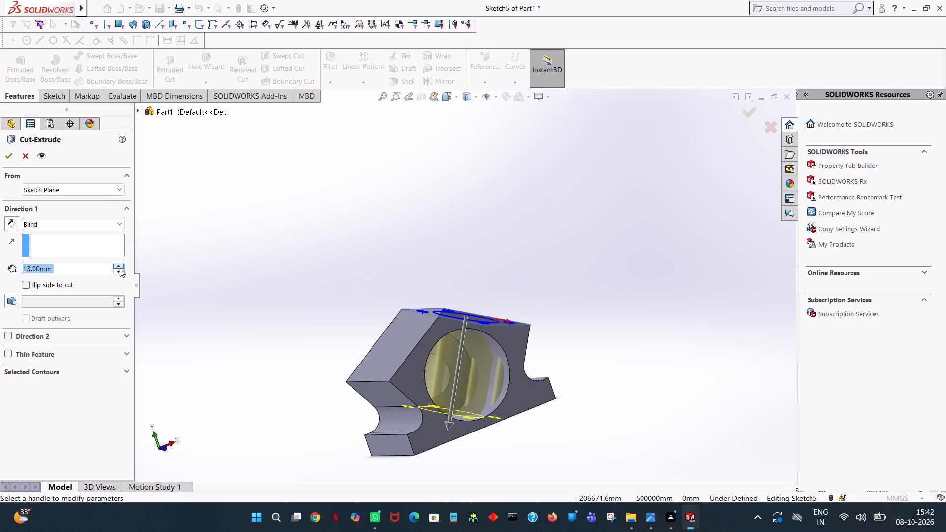
pyautogui.press('6')
pyautogui.moveTo(348, 196); pyautogui.dragTo(340, 208)
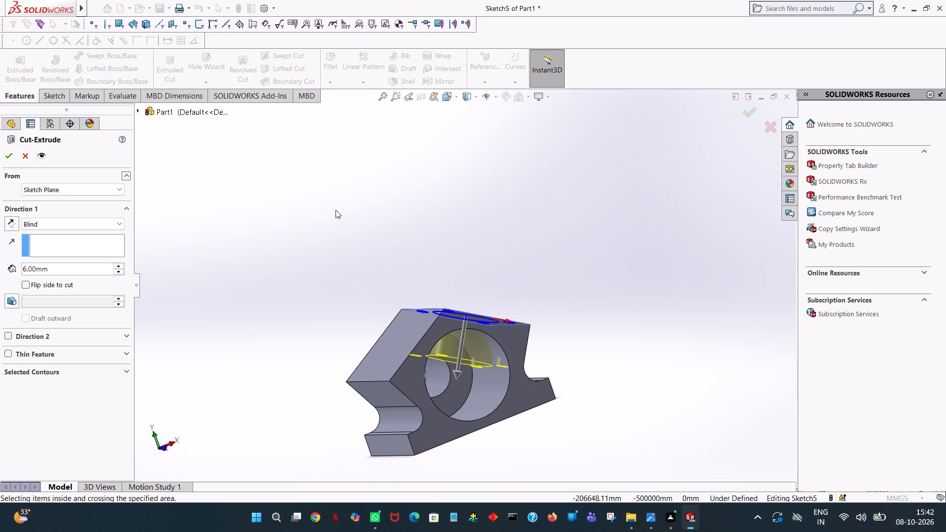
pyautogui.scroll(1, 336, 210)
pyautogui.moveTo(336, 210); pyautogui.dragTo(324, 211, button='middle')
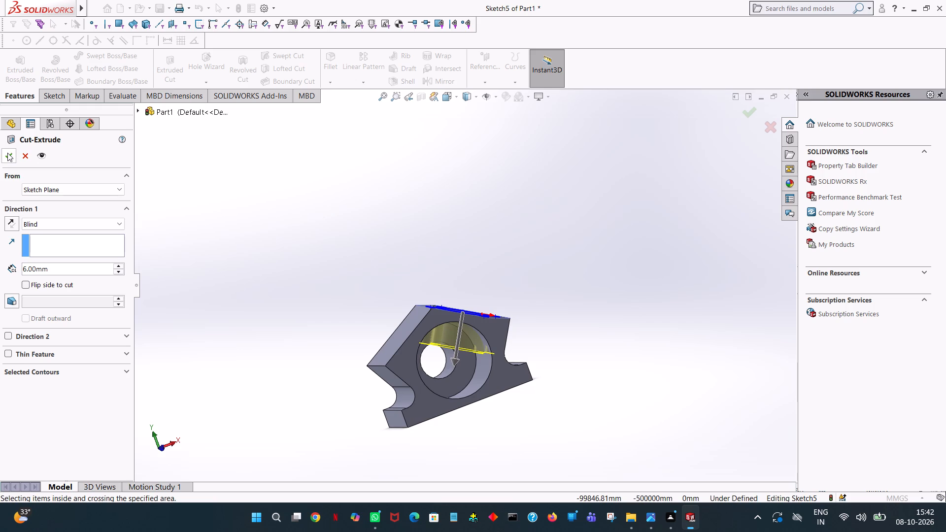
pyautogui.click(7, 153)
pyautogui.click(417, 189)
# Examine the central and corner holes from several sides, including where they break into the main bore.
pyautogui.scroll(2, 459, 209)
pyautogui.moveTo(459, 209); pyautogui.dragTo(454, 238, button='middle')
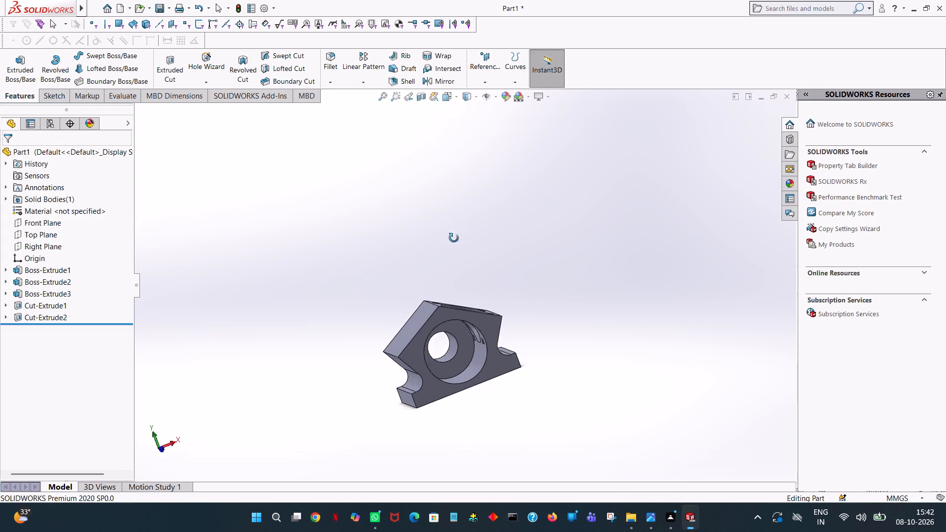
pyautogui.moveTo(454, 238); pyautogui.dragTo(447, 376, button='middle')
pyautogui.scroll(1, 444, 342)
pyautogui.scroll(-4, 509, 340)
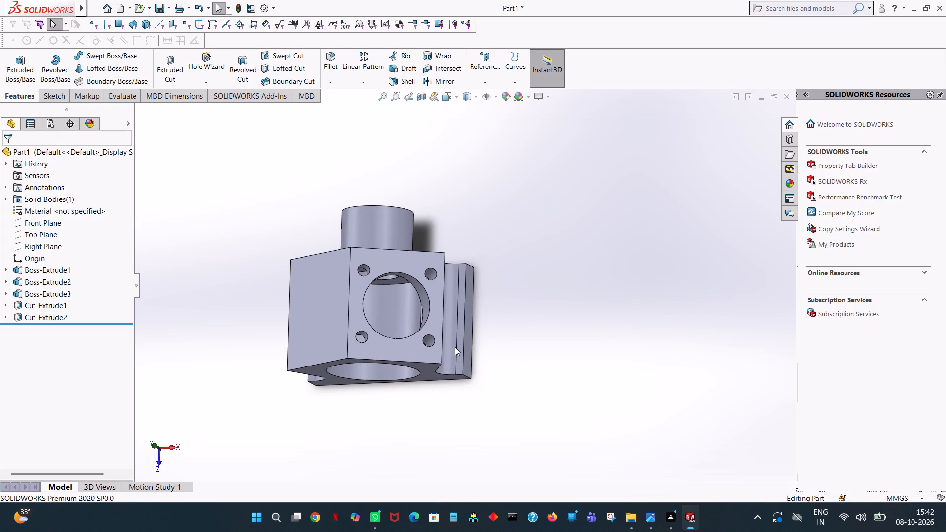
pyautogui.moveTo(439, 371); pyautogui.dragTo(432, 395, button='middle')
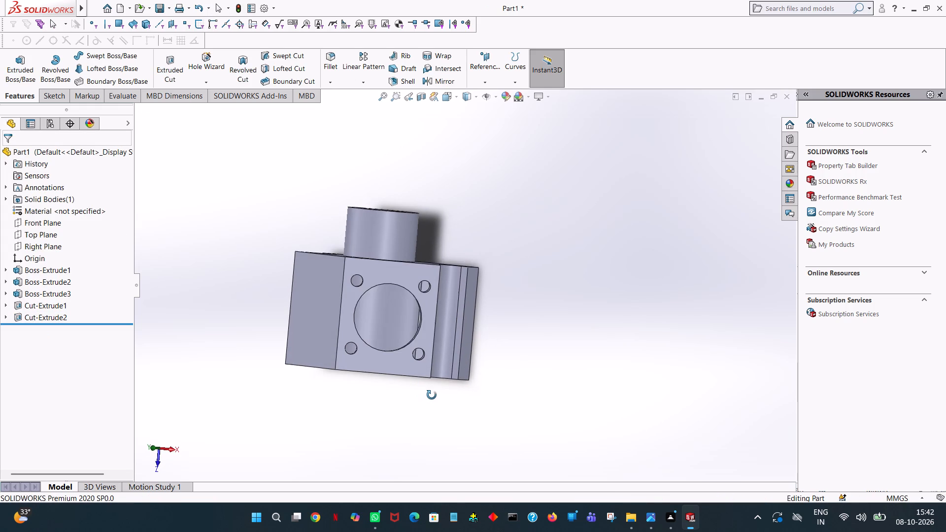
pyautogui.moveTo(432, 395); pyautogui.dragTo(422, 395, button='middle')
pyautogui.scroll(-1, 422, 395)
pyautogui.scroll(-3, 405, 258)
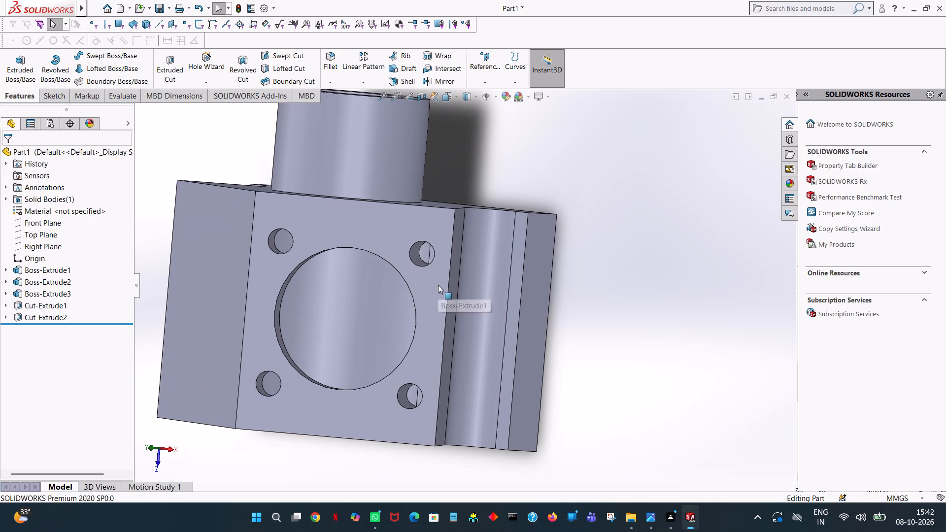
pyautogui.moveTo(438, 285); pyautogui.dragTo(461, 221, button='middle')
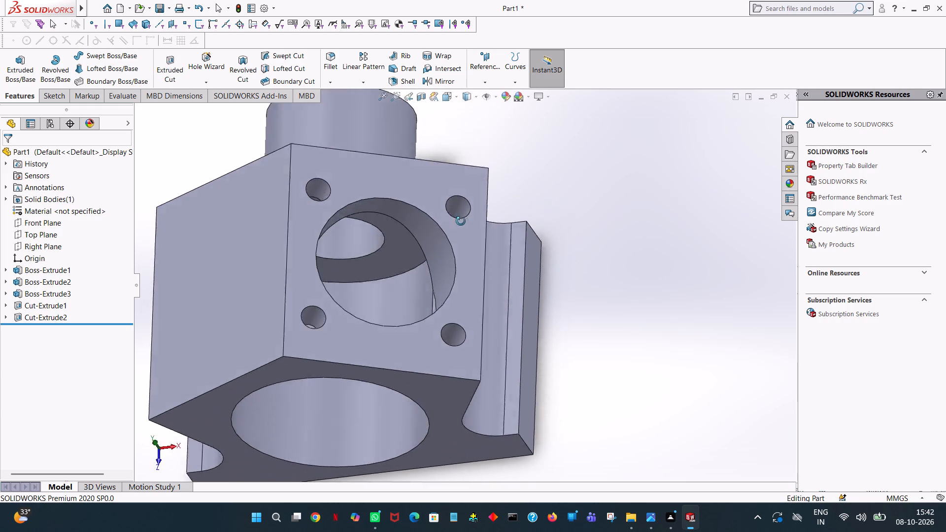
pyautogui.moveTo(461, 221); pyautogui.dragTo(494, 56, button='middle')
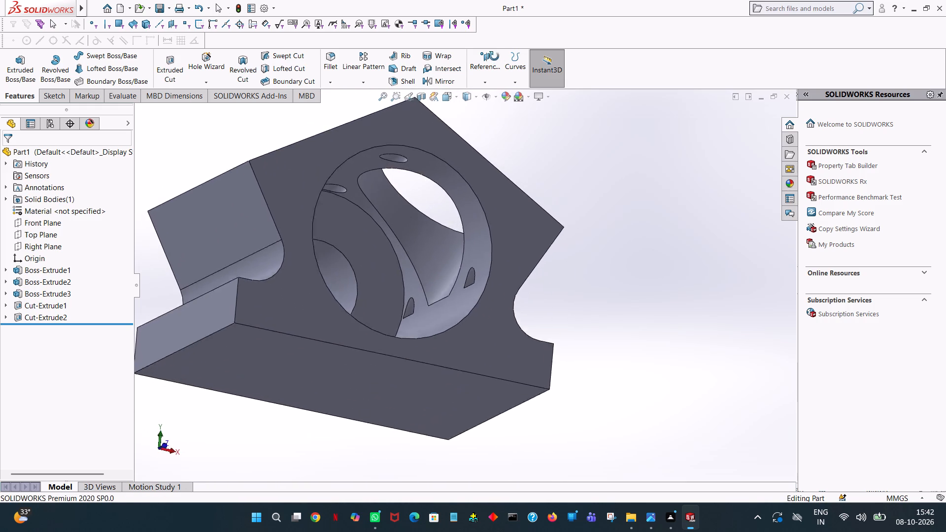
pyautogui.moveTo(494, 56); pyautogui.dragTo(412, 166, button='middle')
pyautogui.scroll(1, 412, 189)
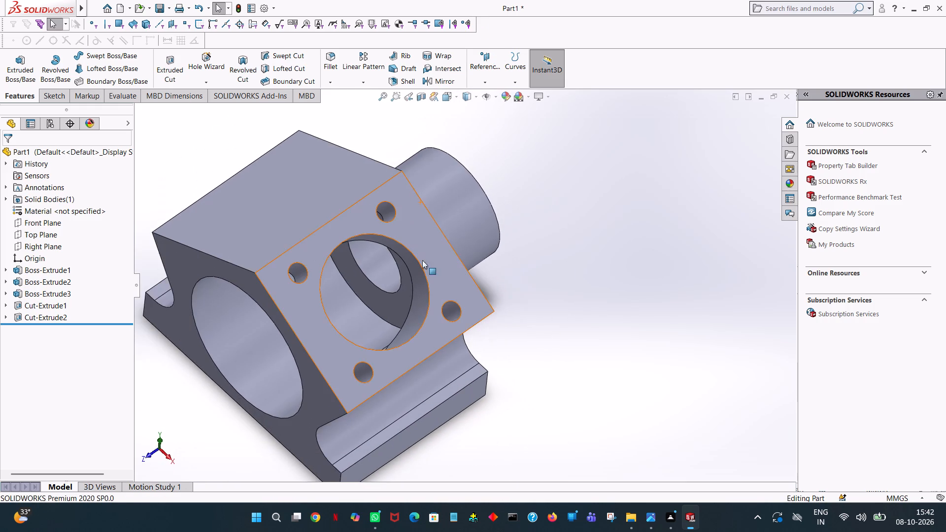
pyautogui.scroll(-2, 434, 297)
pyautogui.scroll(5, 432, 301)
pyautogui.moveTo(393, 332); pyautogui.dragTo(424, 314, button='middle')
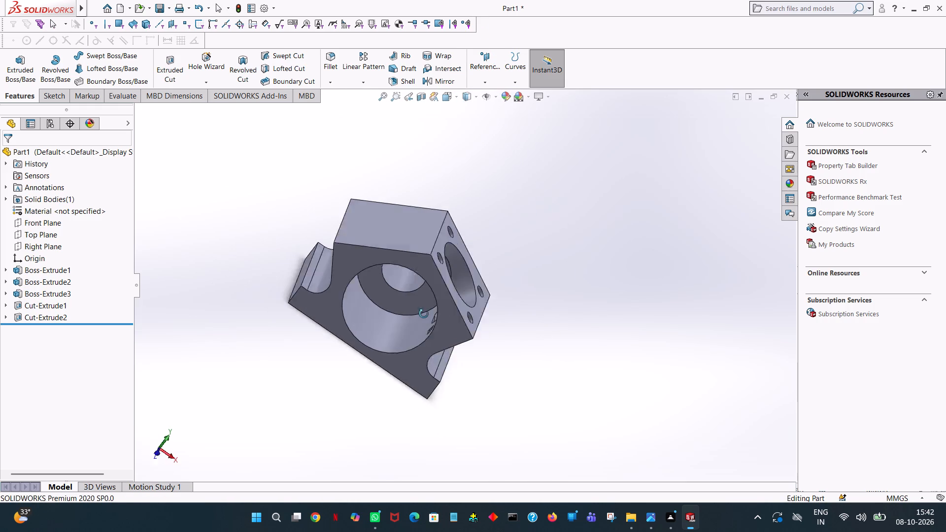
pyautogui.moveTo(424, 314); pyautogui.dragTo(468, 410, button='middle')
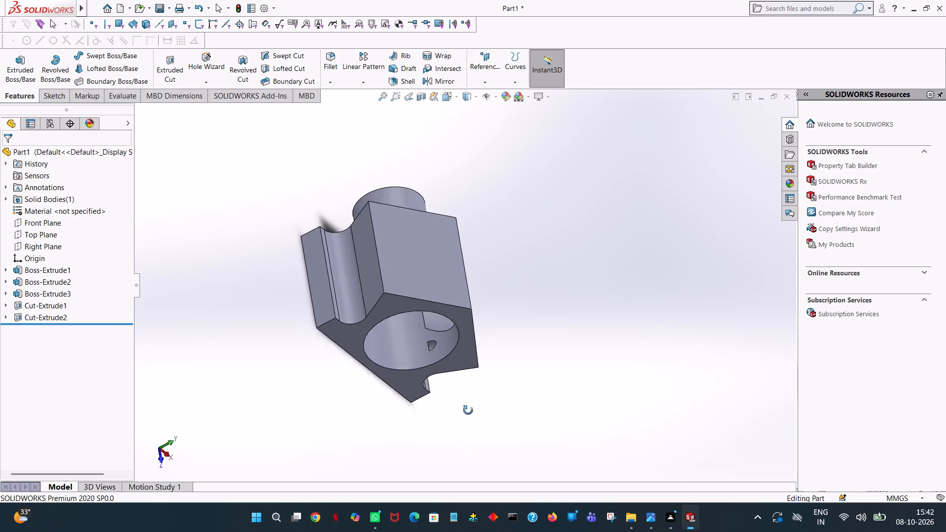
pyautogui.moveTo(468, 410); pyautogui.dragTo(462, 436, button='middle')
pyautogui.scroll(1, 462, 436)
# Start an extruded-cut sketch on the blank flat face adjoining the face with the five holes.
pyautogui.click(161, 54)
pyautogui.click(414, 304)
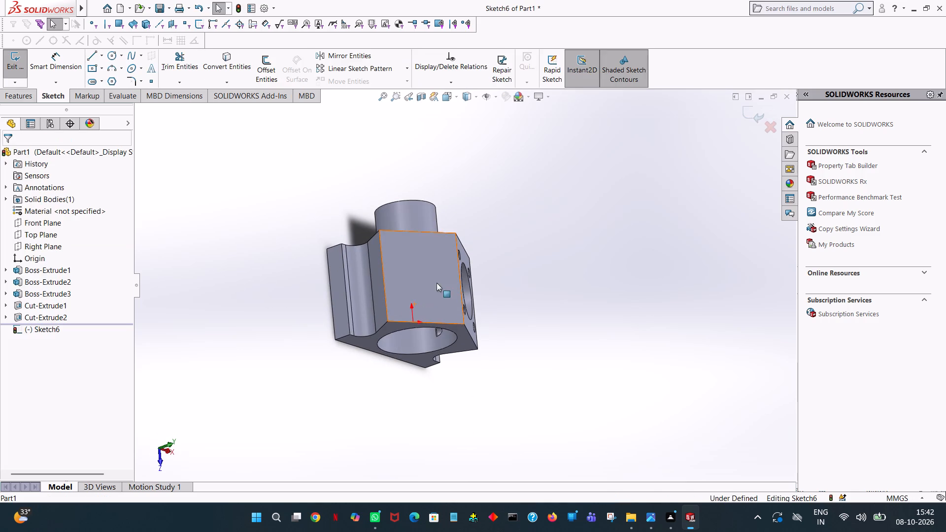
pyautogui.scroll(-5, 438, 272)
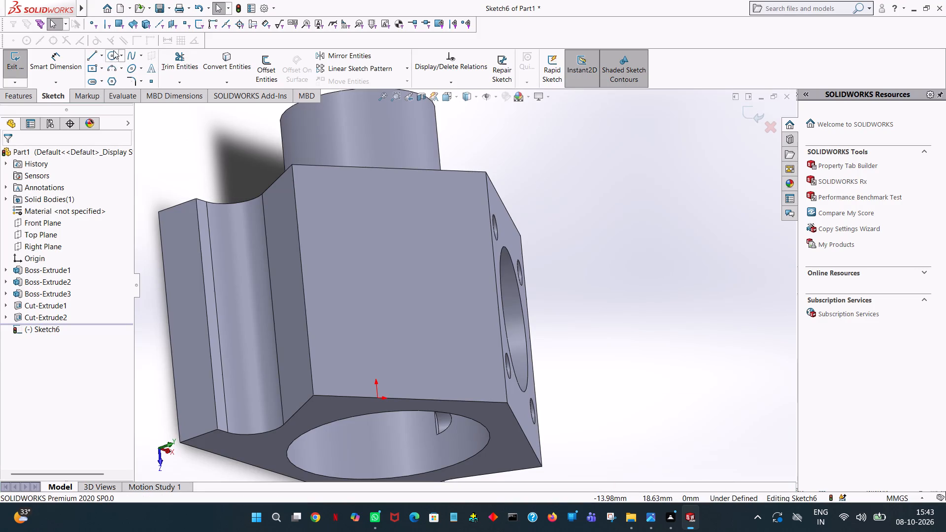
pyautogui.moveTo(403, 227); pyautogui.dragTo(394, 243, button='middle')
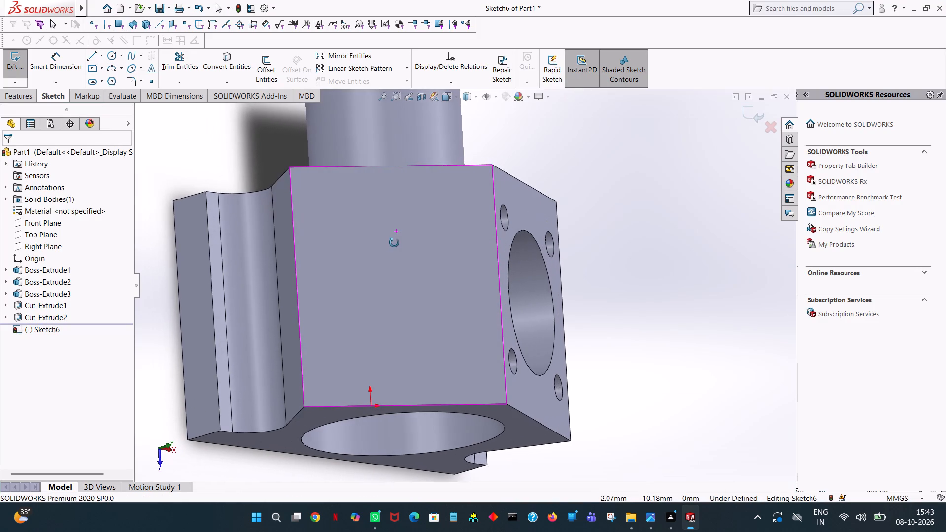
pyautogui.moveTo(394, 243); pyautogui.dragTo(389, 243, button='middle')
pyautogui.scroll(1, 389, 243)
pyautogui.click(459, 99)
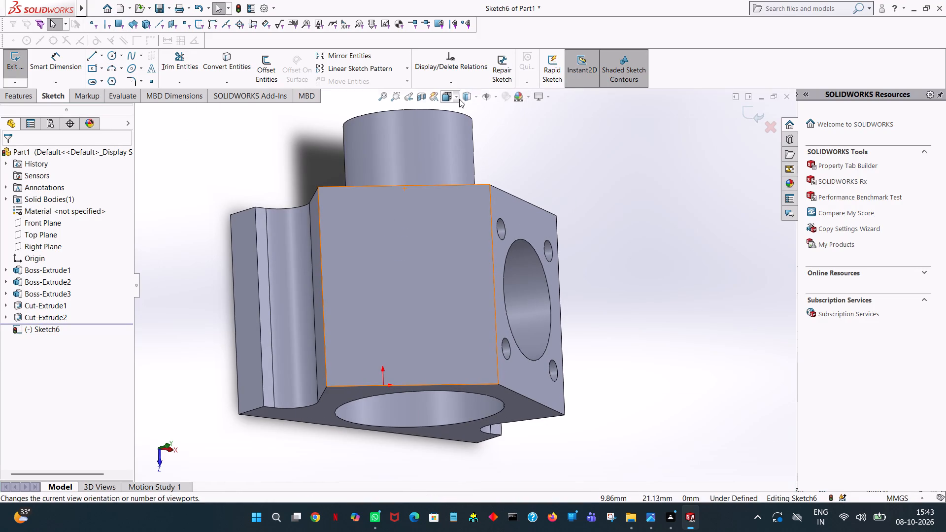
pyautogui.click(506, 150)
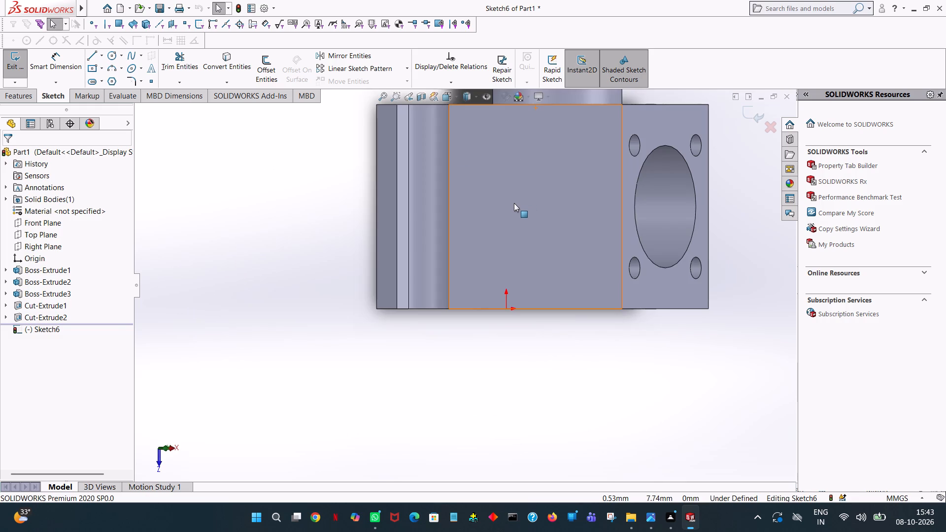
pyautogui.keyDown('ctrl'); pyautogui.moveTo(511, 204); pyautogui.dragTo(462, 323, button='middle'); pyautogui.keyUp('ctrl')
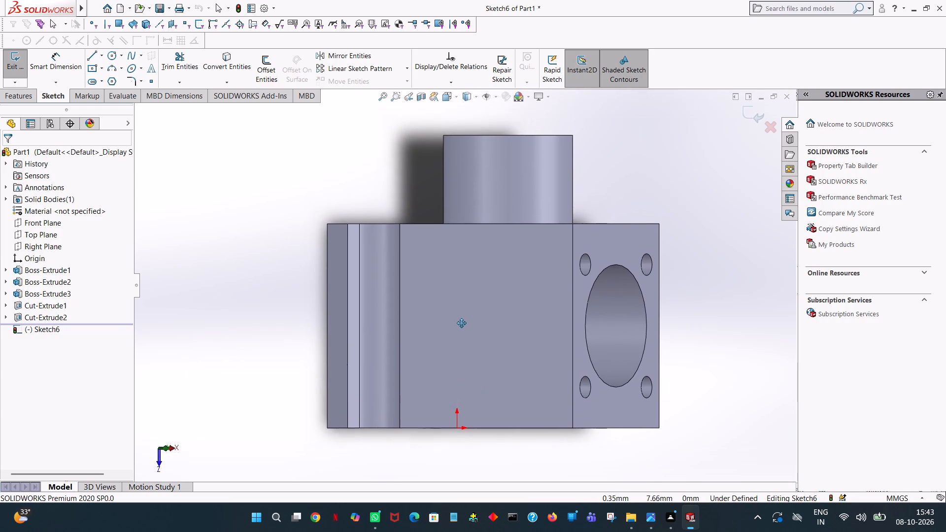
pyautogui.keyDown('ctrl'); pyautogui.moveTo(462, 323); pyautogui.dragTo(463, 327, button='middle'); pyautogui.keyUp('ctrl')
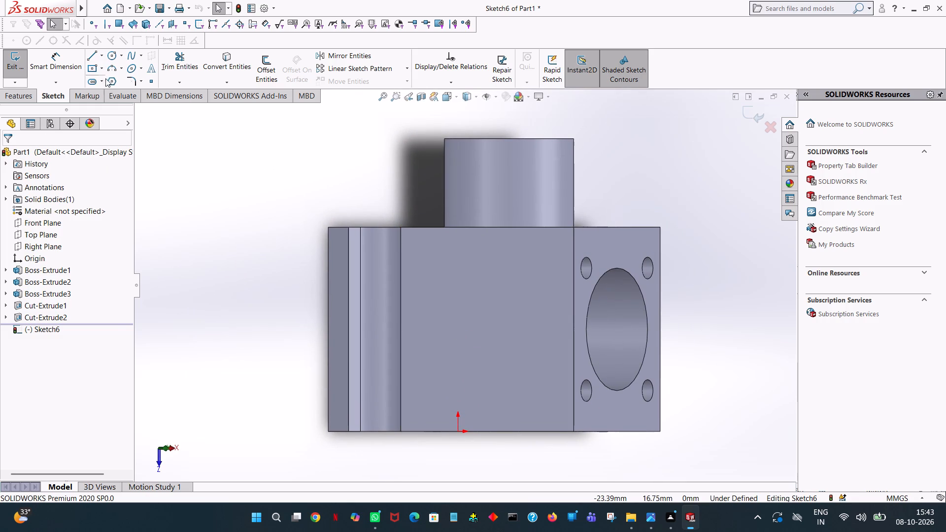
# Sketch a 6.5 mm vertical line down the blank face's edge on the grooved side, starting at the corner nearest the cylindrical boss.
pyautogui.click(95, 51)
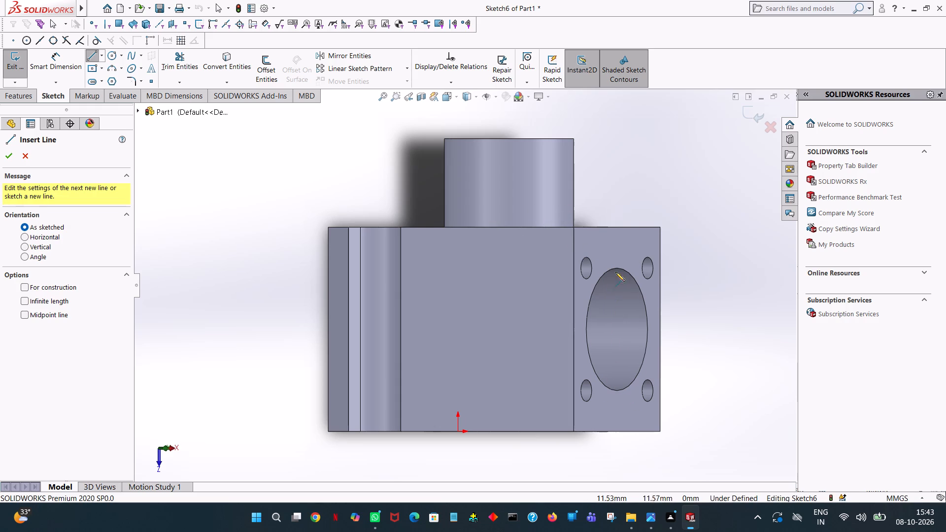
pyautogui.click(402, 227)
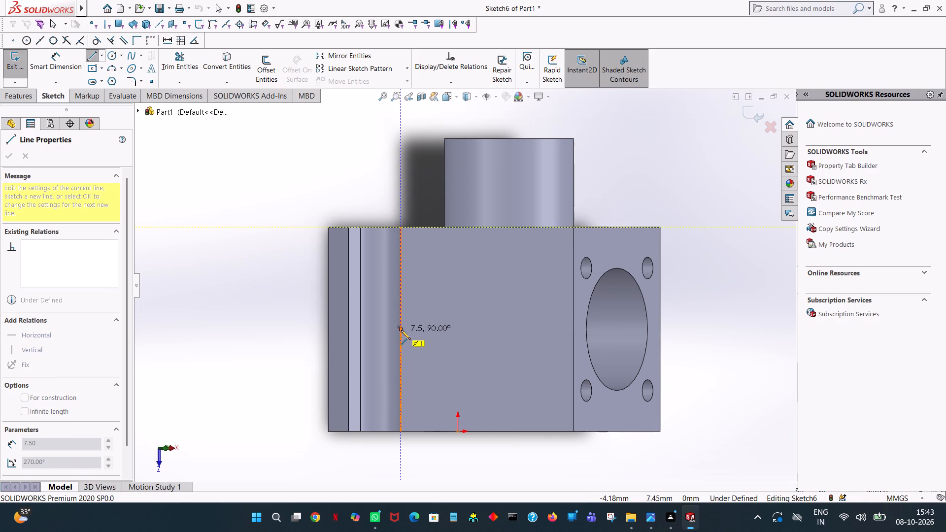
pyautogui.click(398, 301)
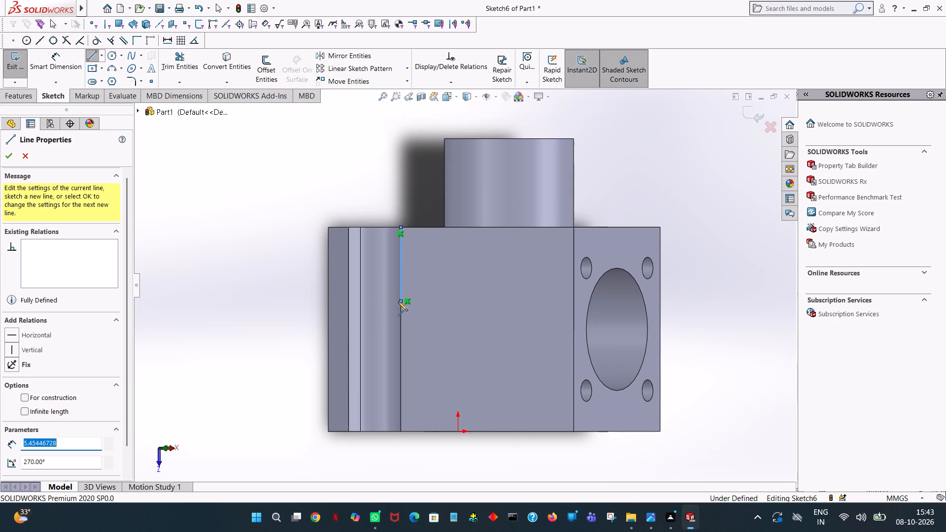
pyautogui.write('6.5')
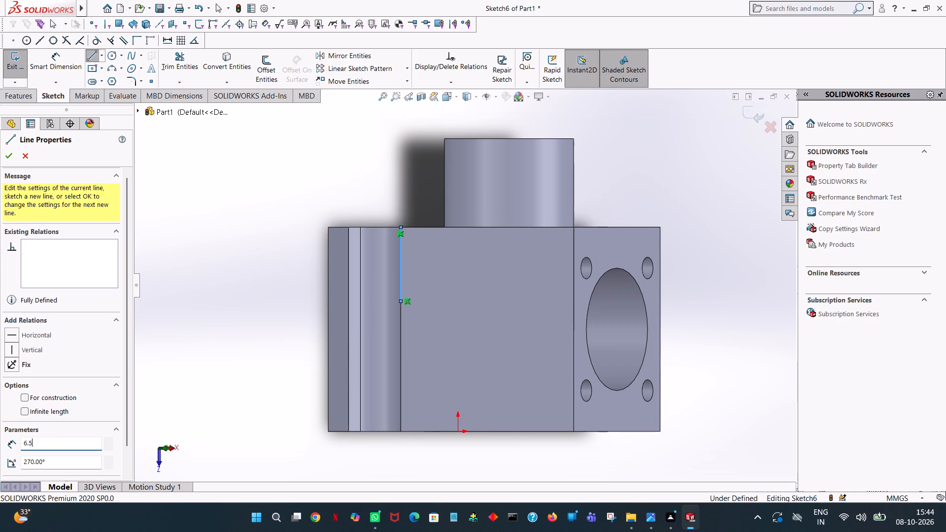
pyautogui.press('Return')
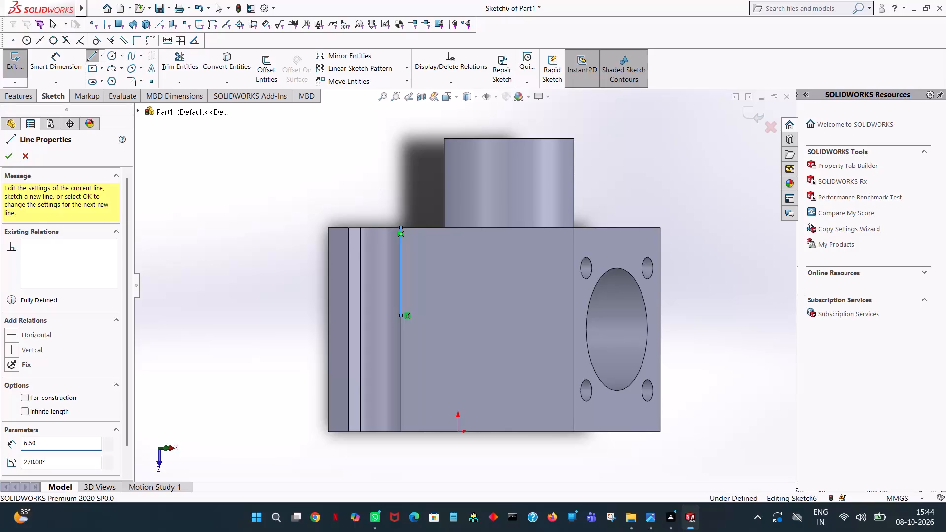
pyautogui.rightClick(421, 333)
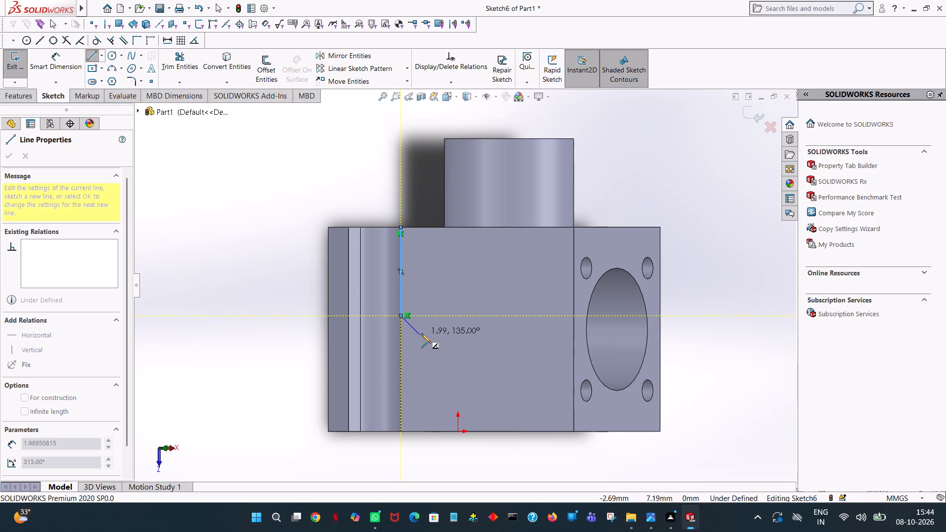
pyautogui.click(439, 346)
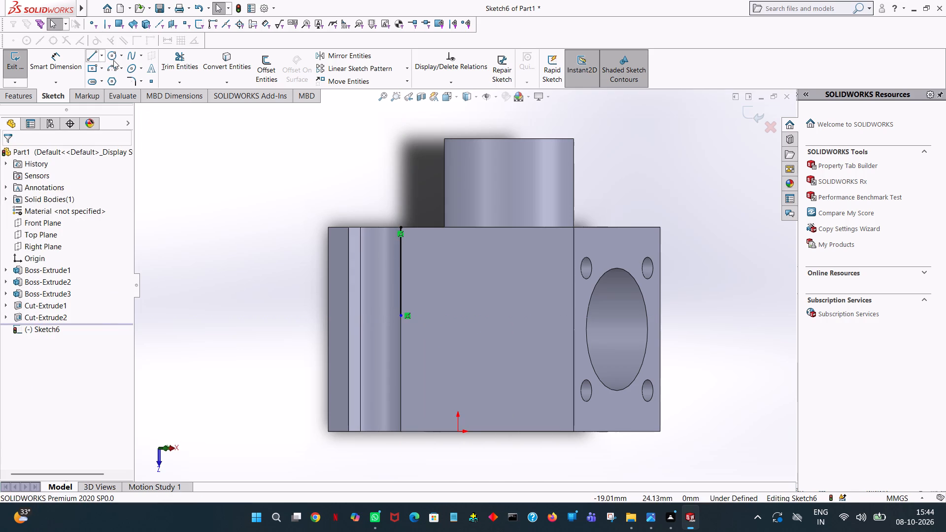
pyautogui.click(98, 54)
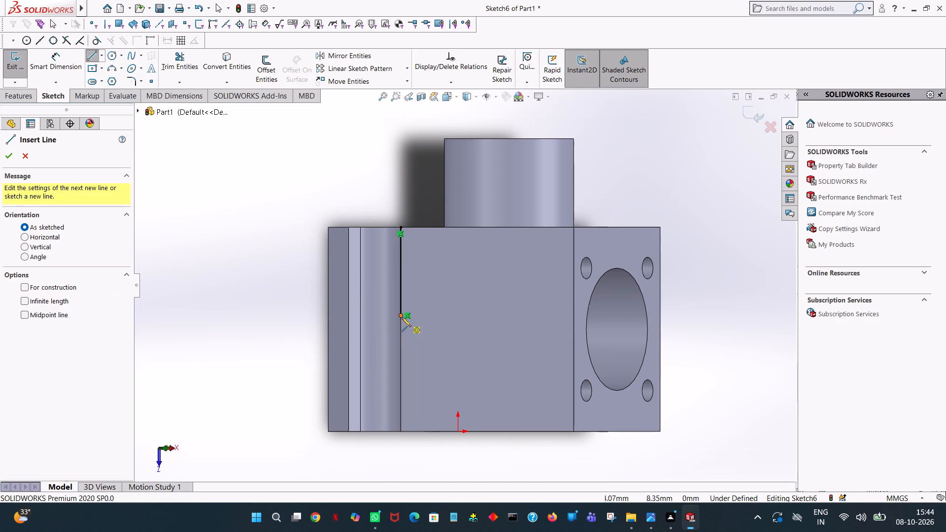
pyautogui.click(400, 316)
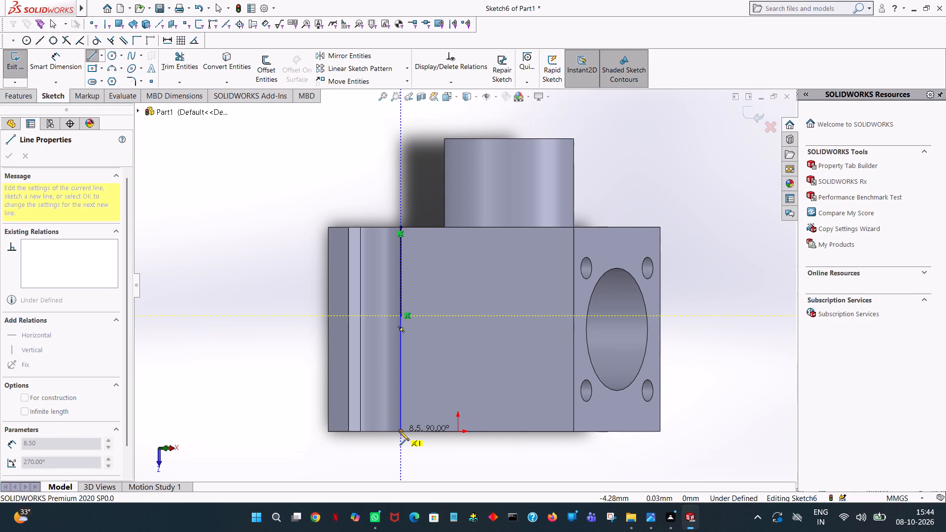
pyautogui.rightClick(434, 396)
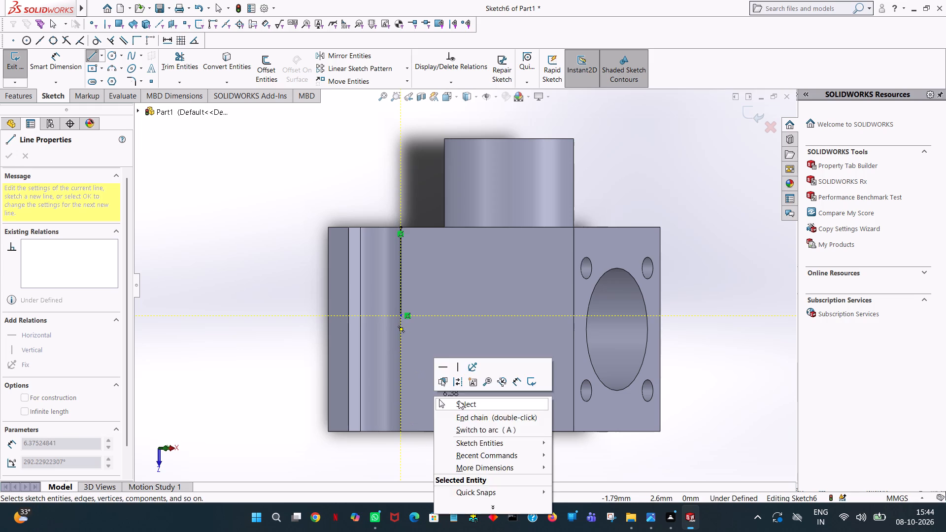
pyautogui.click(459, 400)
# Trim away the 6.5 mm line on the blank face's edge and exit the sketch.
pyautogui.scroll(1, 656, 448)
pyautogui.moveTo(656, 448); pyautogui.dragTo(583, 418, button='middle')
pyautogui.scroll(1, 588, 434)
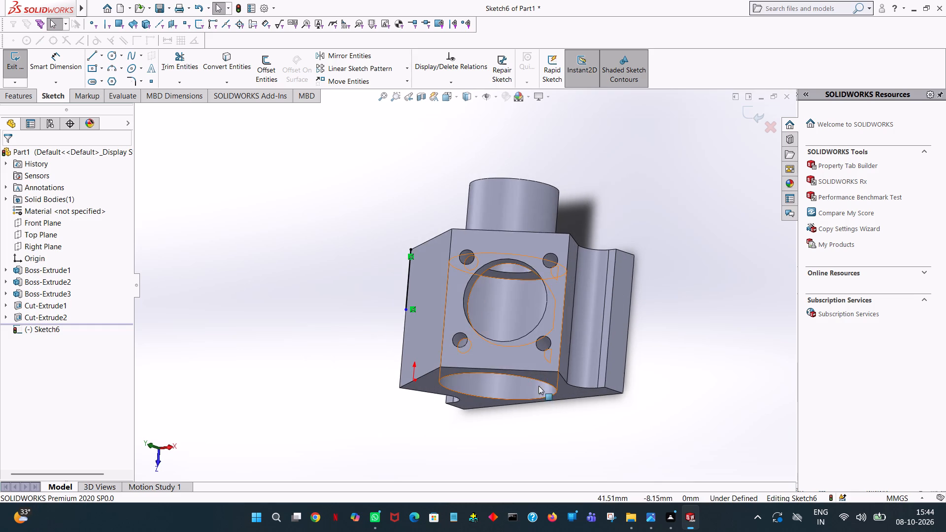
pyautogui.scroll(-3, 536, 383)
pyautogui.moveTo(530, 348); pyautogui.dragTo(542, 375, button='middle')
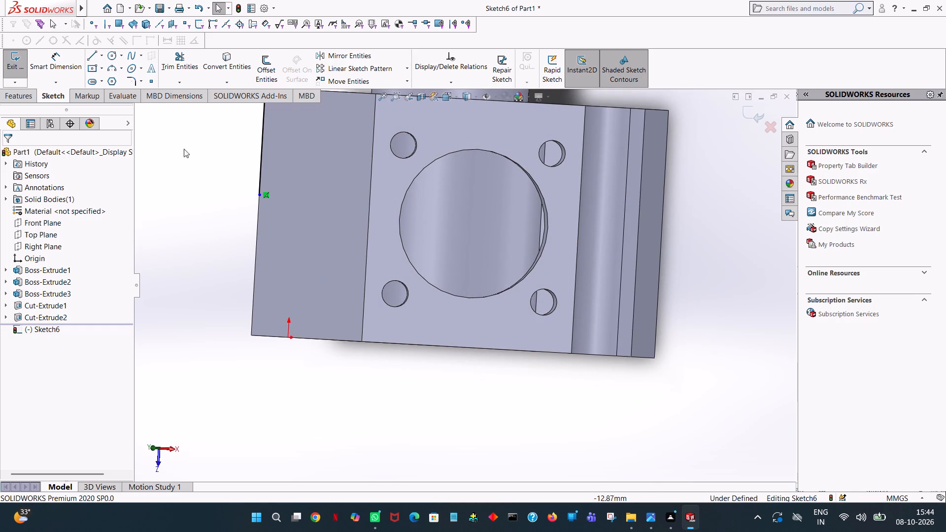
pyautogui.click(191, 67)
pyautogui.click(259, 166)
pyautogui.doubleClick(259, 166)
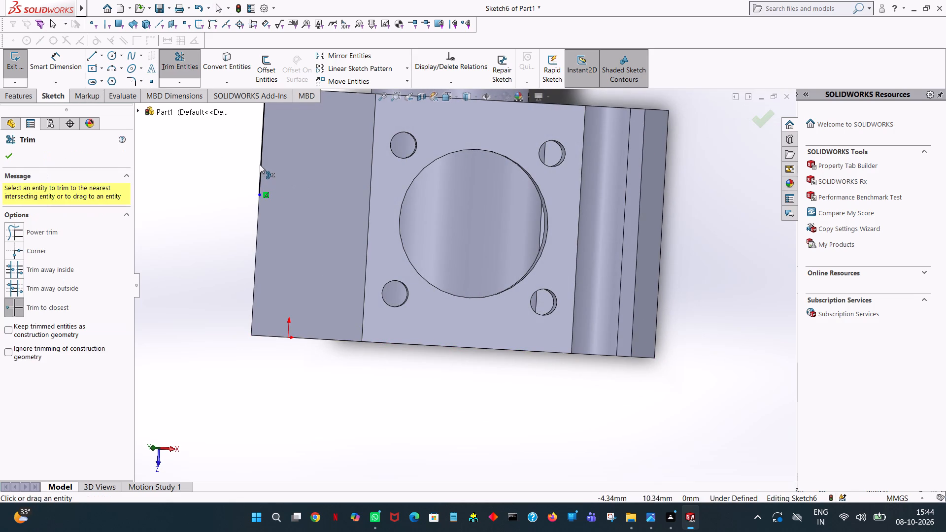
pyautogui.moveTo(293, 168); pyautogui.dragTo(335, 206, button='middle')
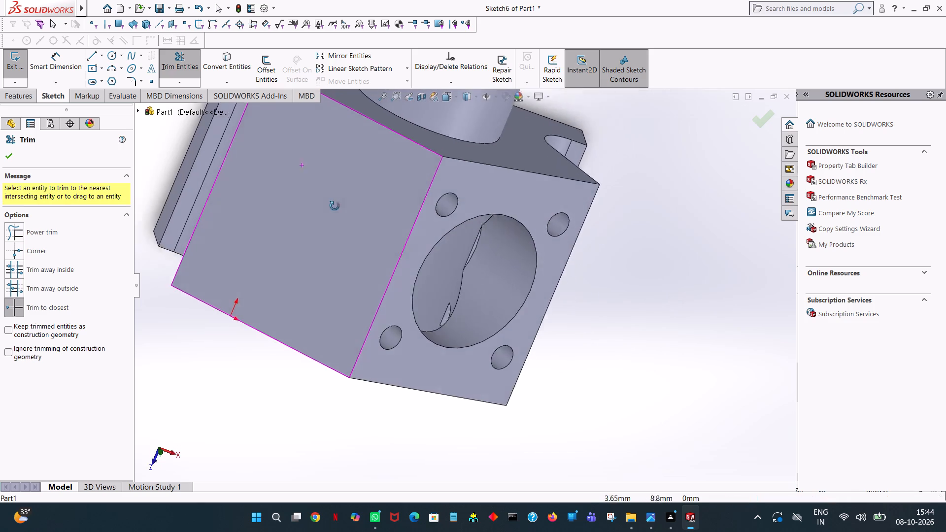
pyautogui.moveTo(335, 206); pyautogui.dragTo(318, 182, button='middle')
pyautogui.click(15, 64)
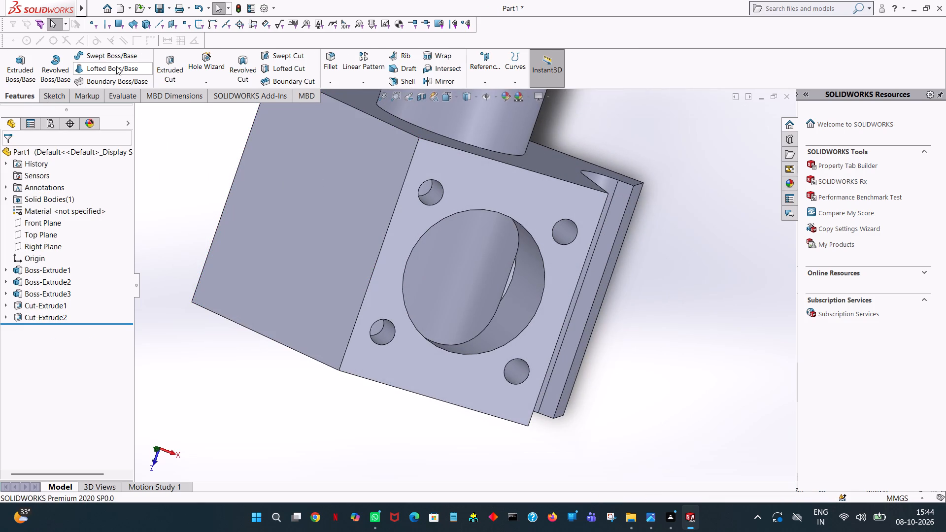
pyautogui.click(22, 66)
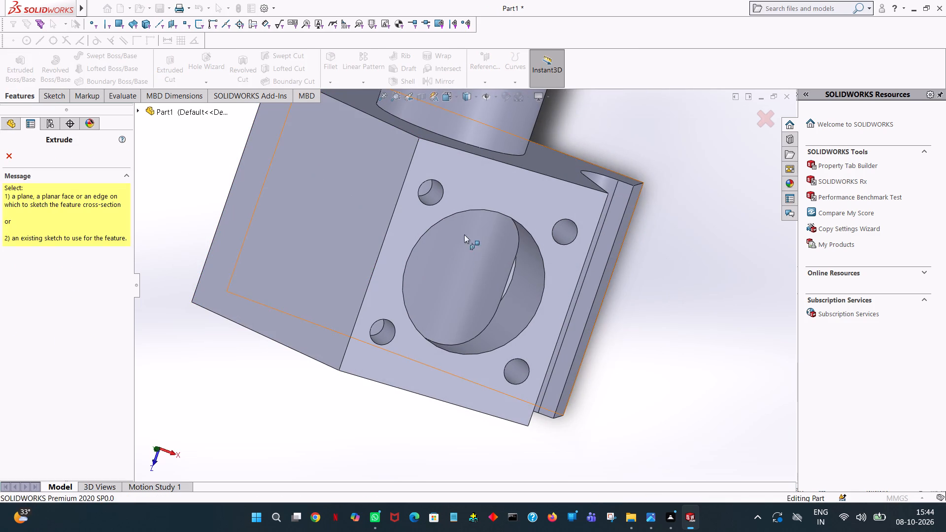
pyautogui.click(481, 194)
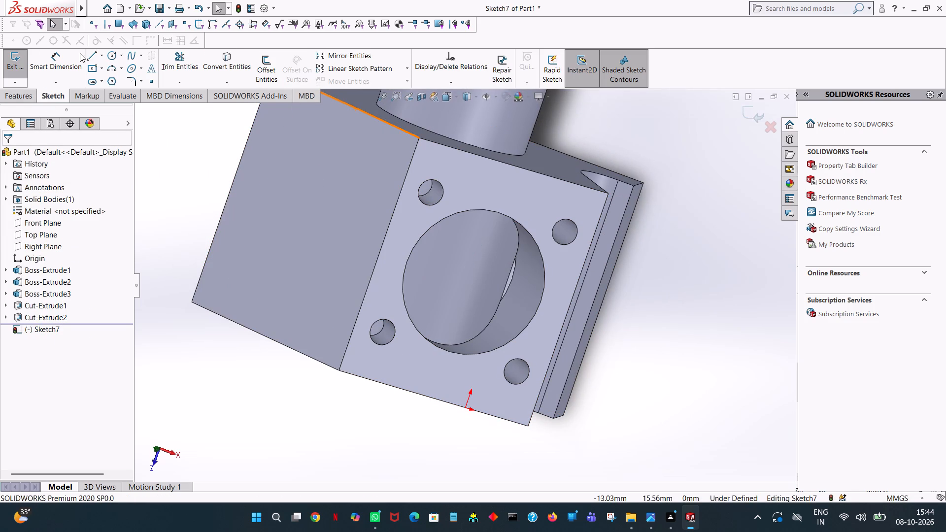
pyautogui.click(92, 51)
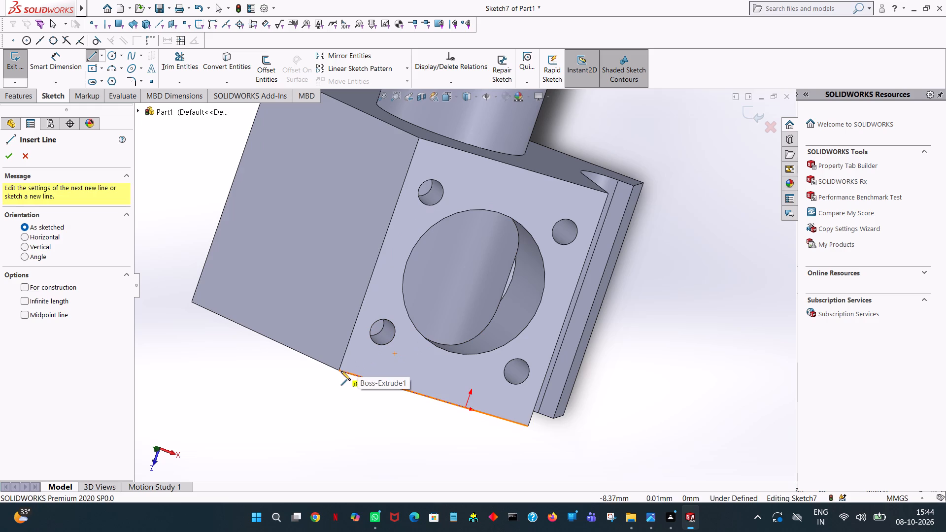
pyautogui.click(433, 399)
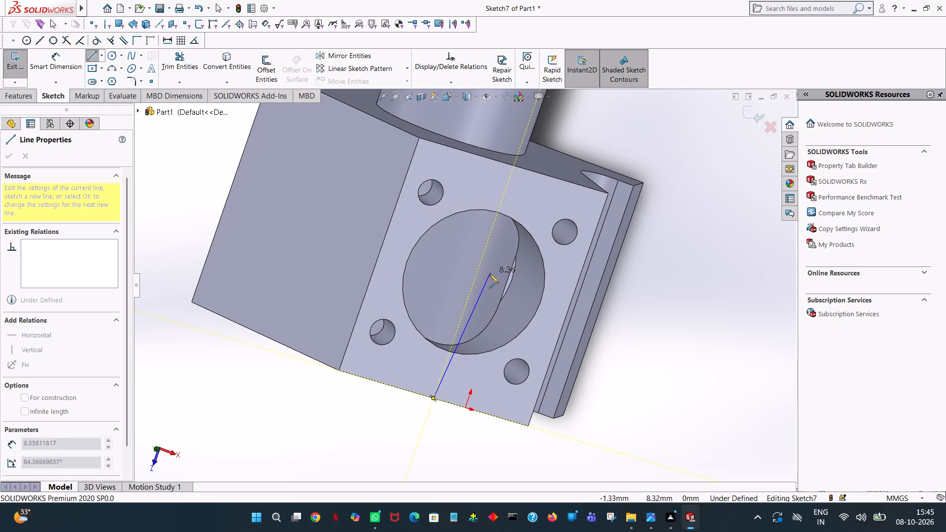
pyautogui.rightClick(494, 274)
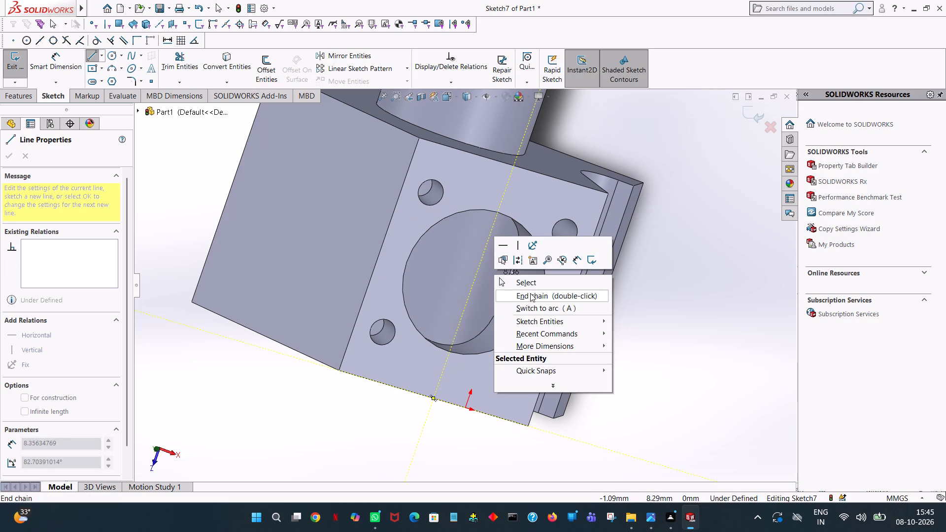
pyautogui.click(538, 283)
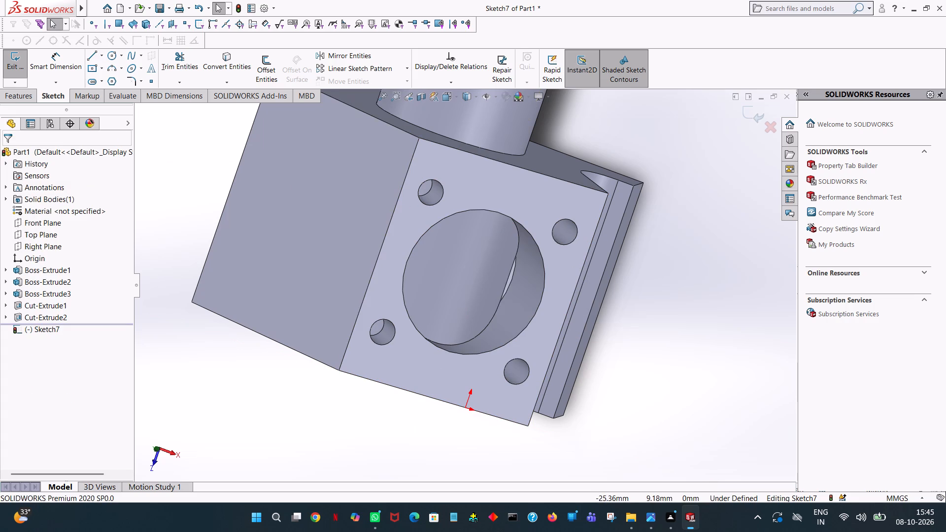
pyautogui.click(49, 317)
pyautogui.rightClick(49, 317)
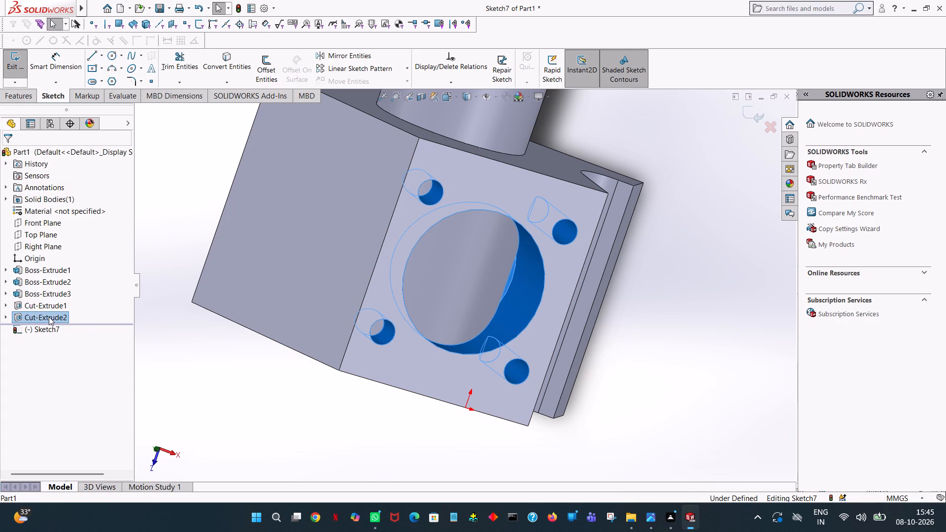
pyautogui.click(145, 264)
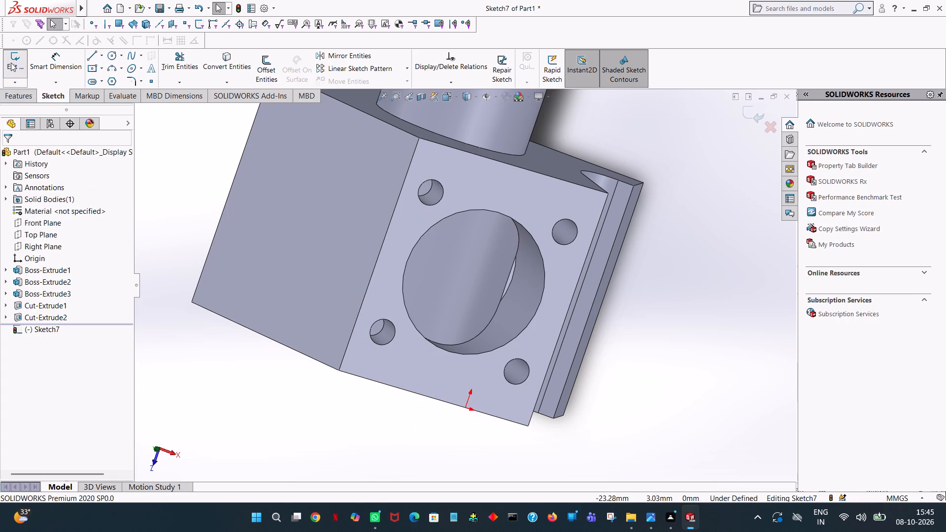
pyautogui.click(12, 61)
# Reopen the sketch of the cut that makes the central and corner holes for editing.
pyautogui.click(50, 319)
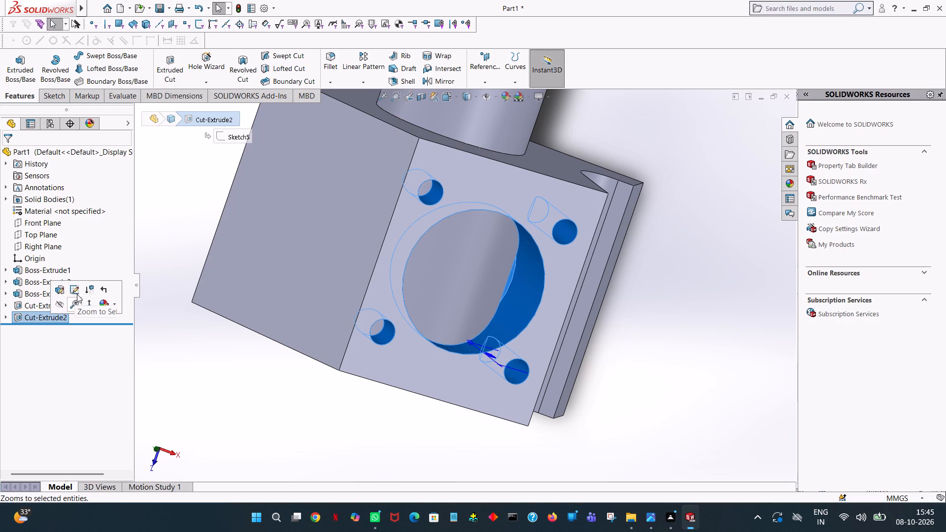
pyautogui.click(75, 288)
pyautogui.moveTo(621, 347); pyautogui.dragTo(615, 299, button='middle')
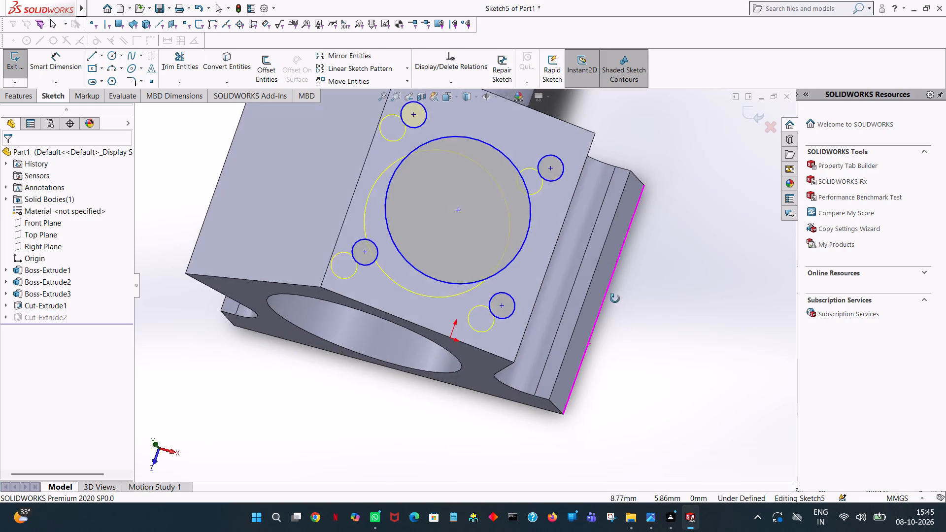
pyautogui.moveTo(615, 299); pyautogui.dragTo(601, 336, button='middle')
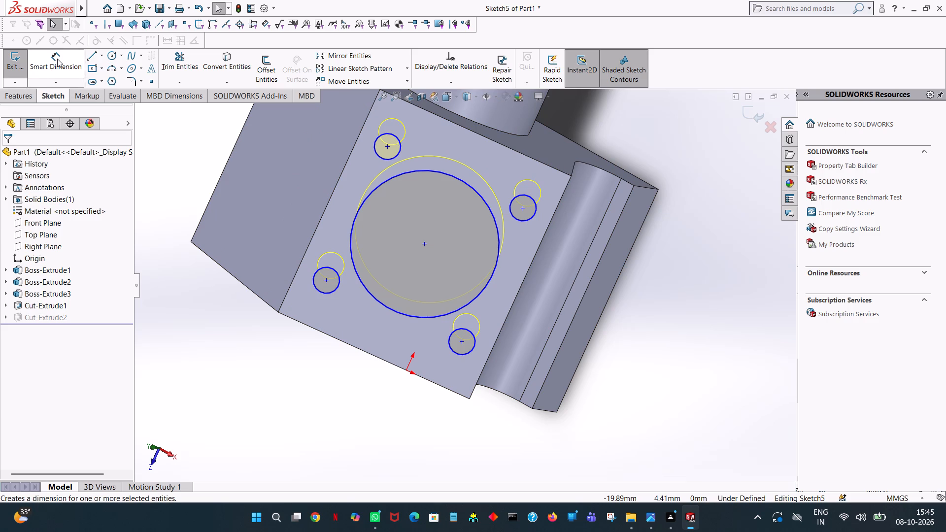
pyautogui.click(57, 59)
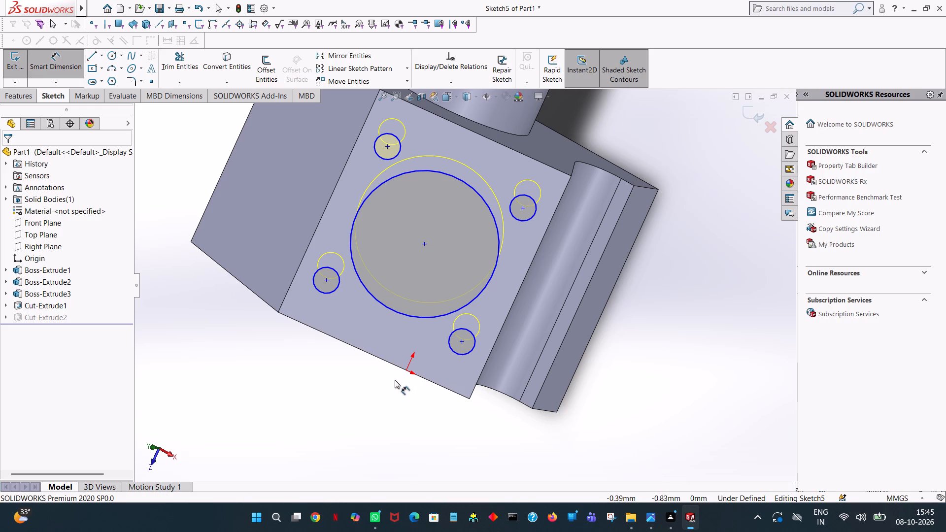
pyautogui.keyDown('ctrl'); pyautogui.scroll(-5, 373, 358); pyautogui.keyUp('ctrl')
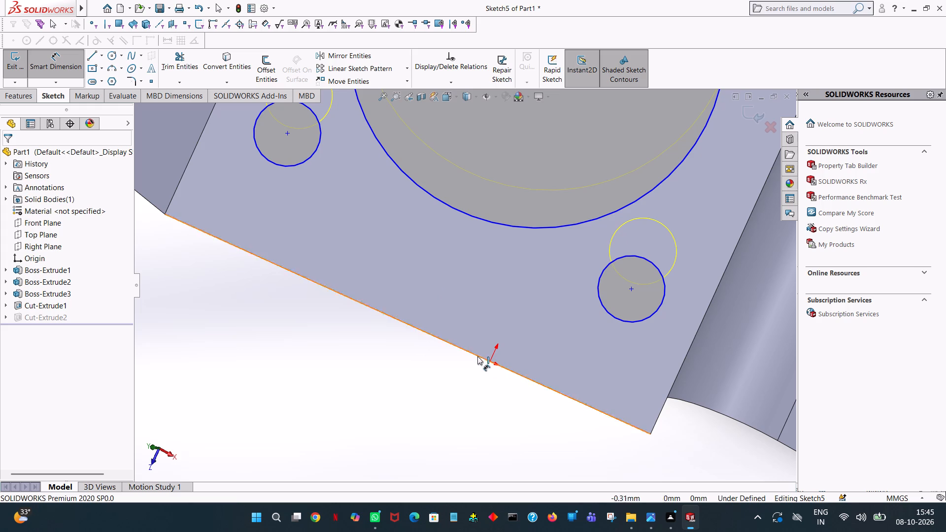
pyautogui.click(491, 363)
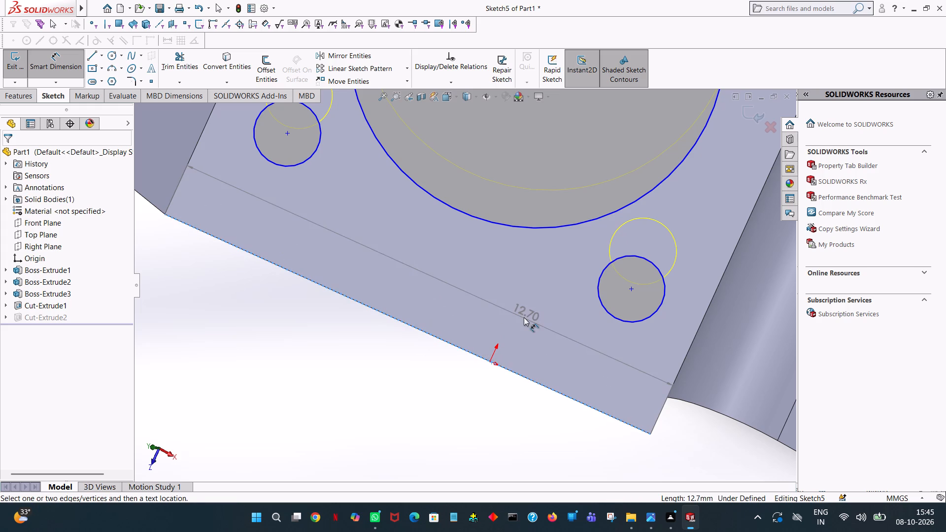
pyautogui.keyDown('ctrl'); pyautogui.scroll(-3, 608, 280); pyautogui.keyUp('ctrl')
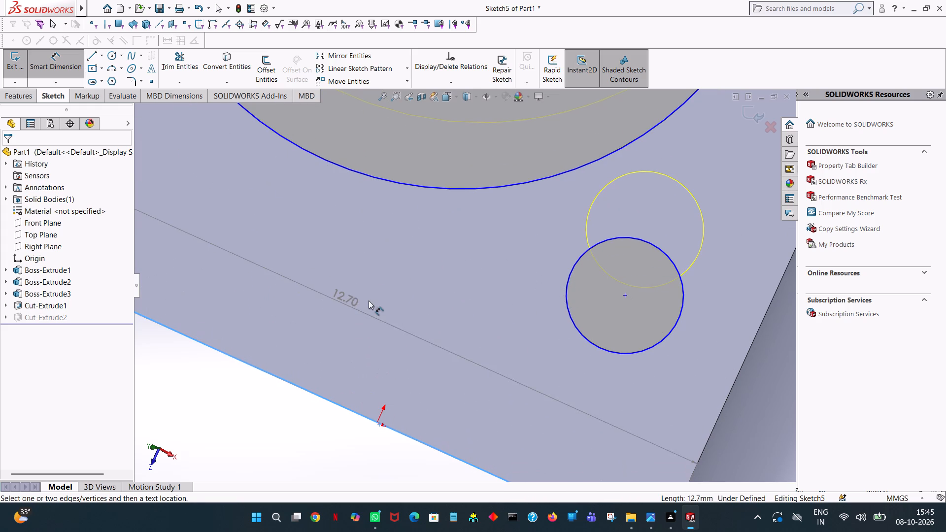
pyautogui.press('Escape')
# Face the sketch straight on and dimension the central circle's centre 6.50 mm vertically from the origin.
pyautogui.press('space')
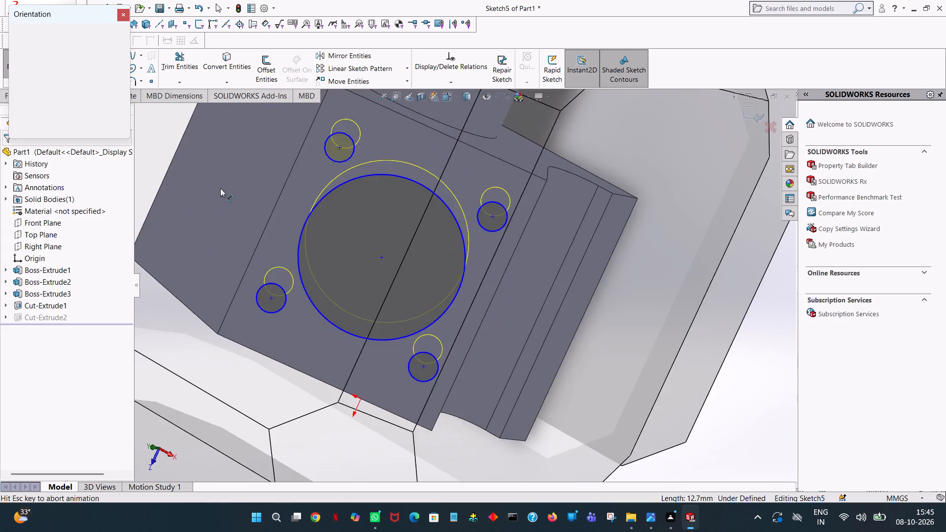
pyautogui.click(126, 77)
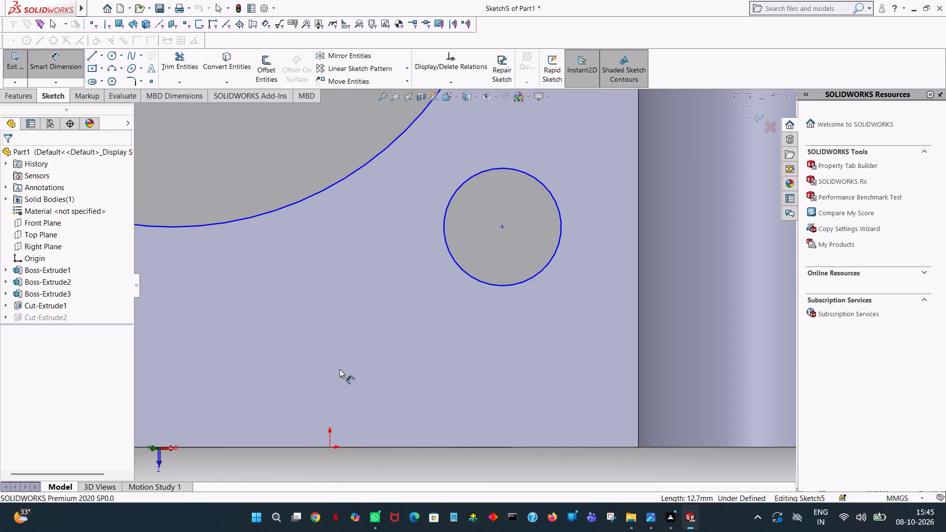
pyautogui.scroll(2, 339, 369)
pyautogui.scroll(-3, 343, 367)
pyautogui.scroll(3, 377, 371)
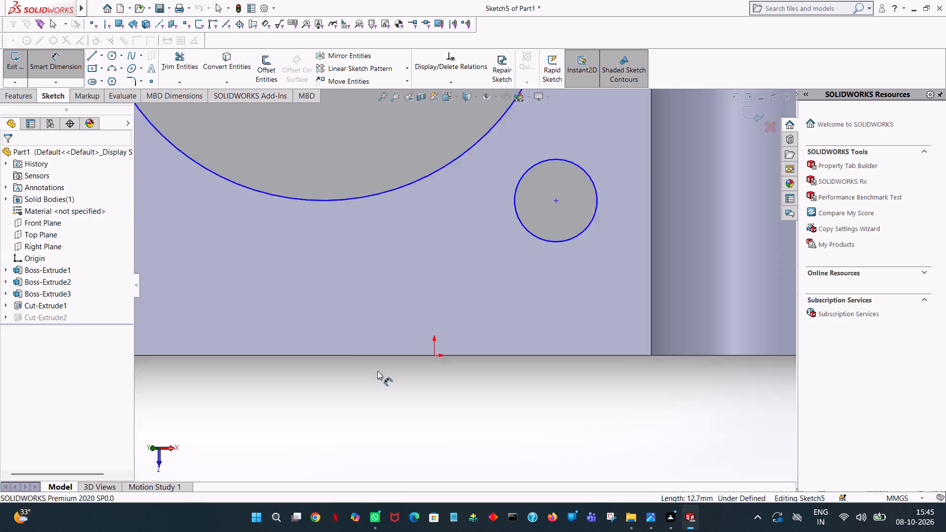
pyautogui.scroll(9, 377, 371)
pyautogui.scroll(-1, 449, 161)
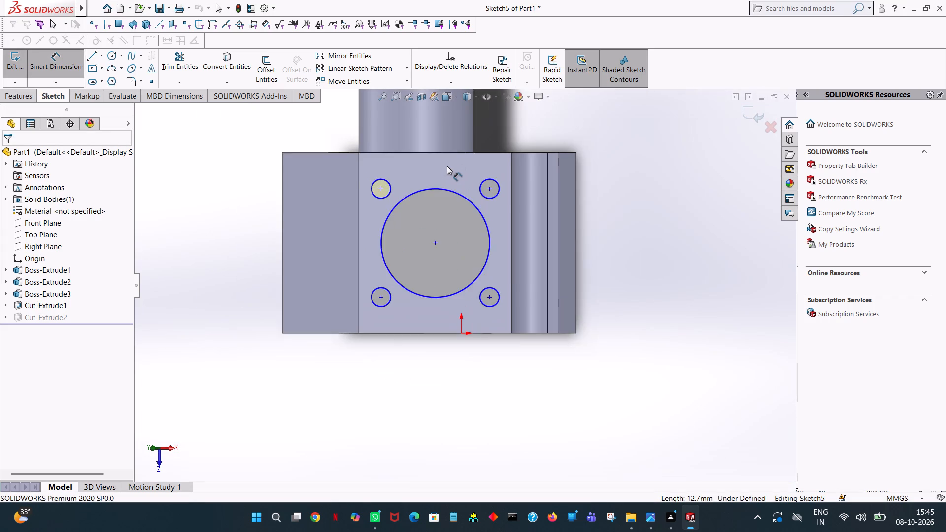
pyautogui.scroll(-1, 447, 166)
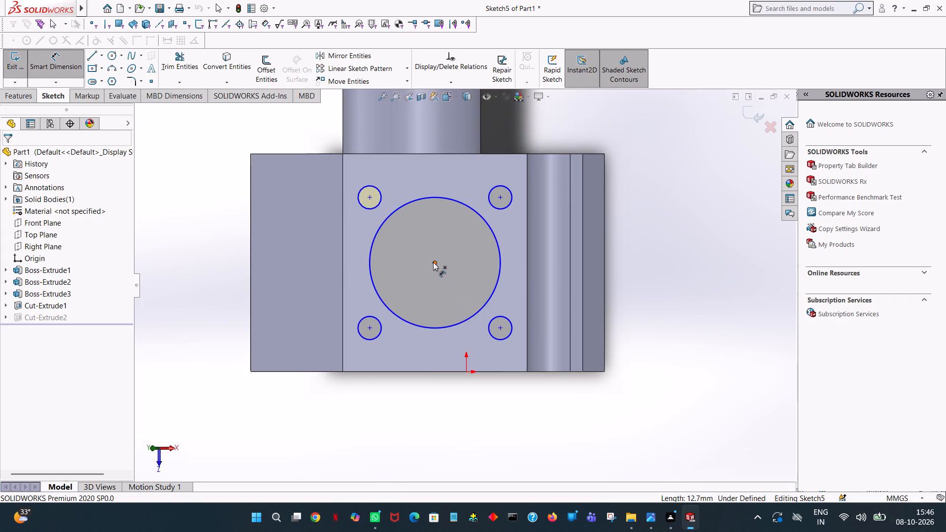
pyautogui.click(433, 262)
pyautogui.click(464, 371)
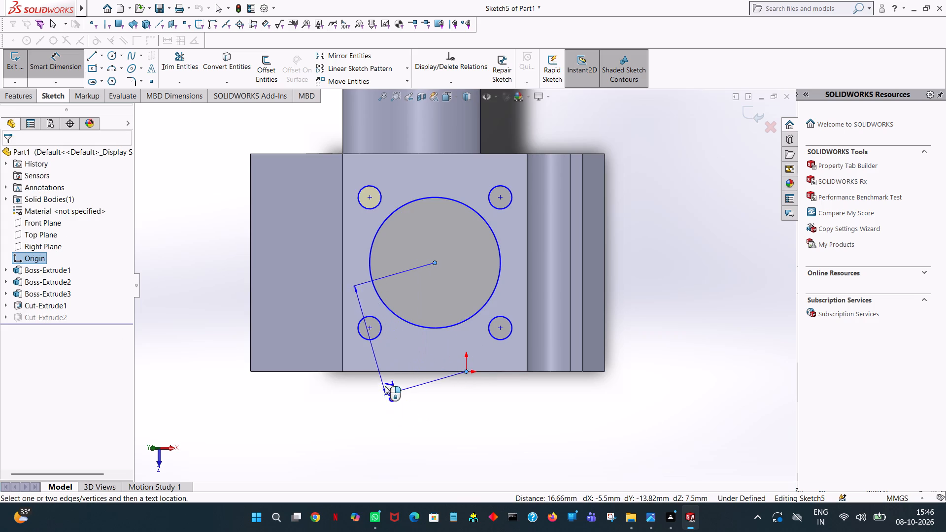
pyautogui.click(393, 325)
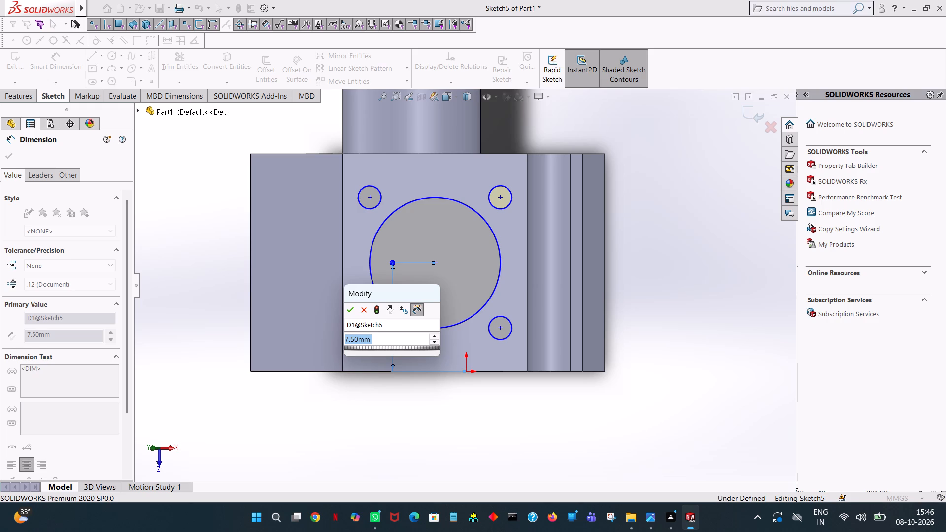
pyautogui.write('6.')
pyautogui.press('5')
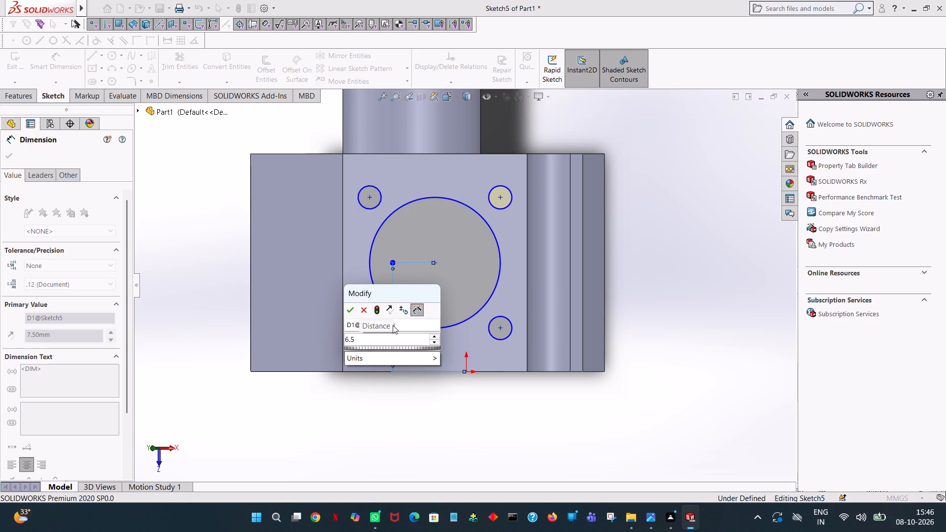
pyautogui.press('0')
pyautogui.press('Return')
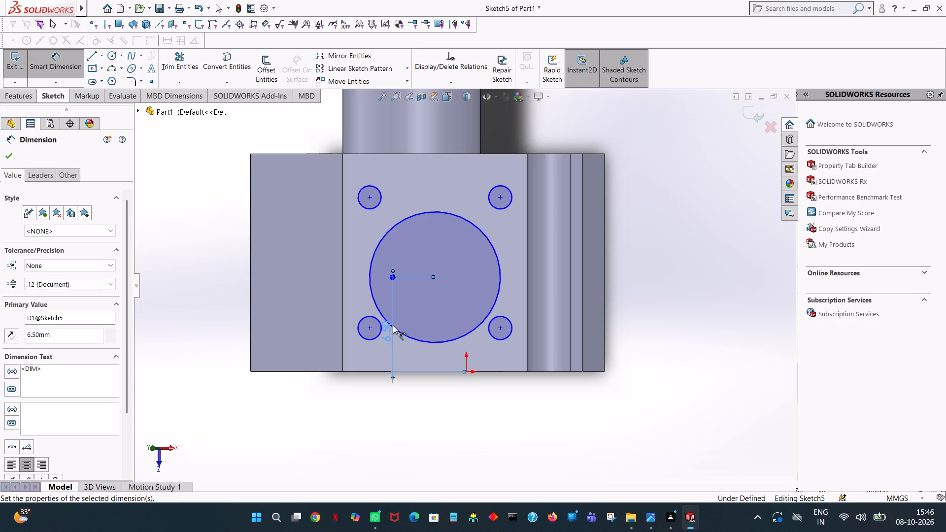
pyautogui.click(329, 406)
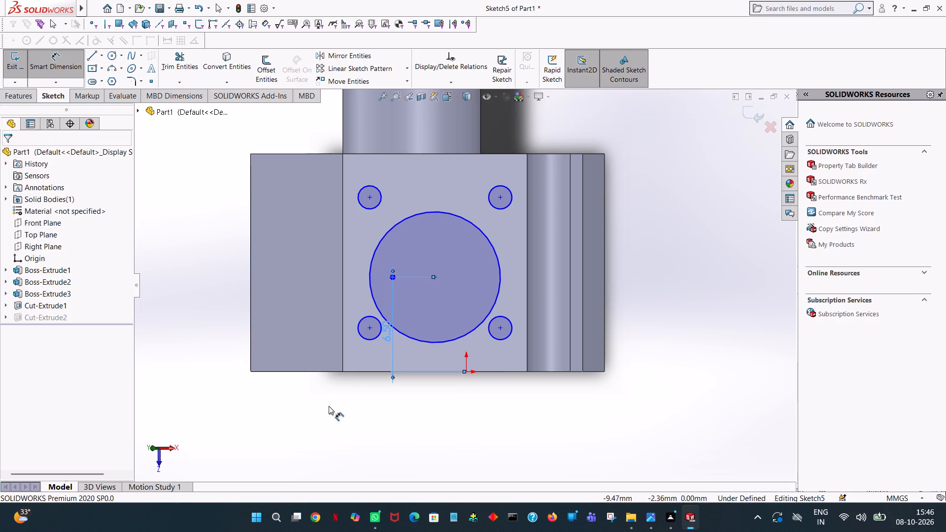
# Dimension the centre of the corner circle farthest from both the boss and the groove 2 mm vertically from the origin.
pyautogui.click(370, 328)
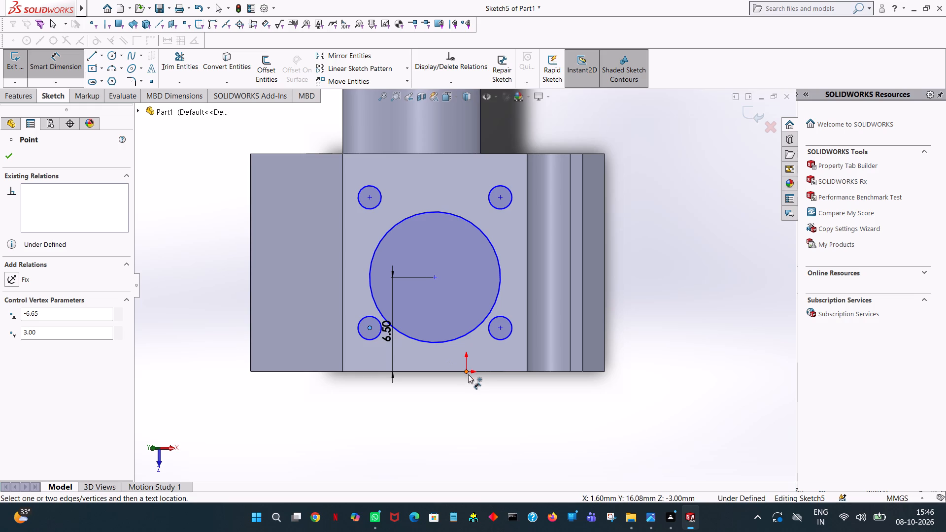
pyautogui.click(466, 370)
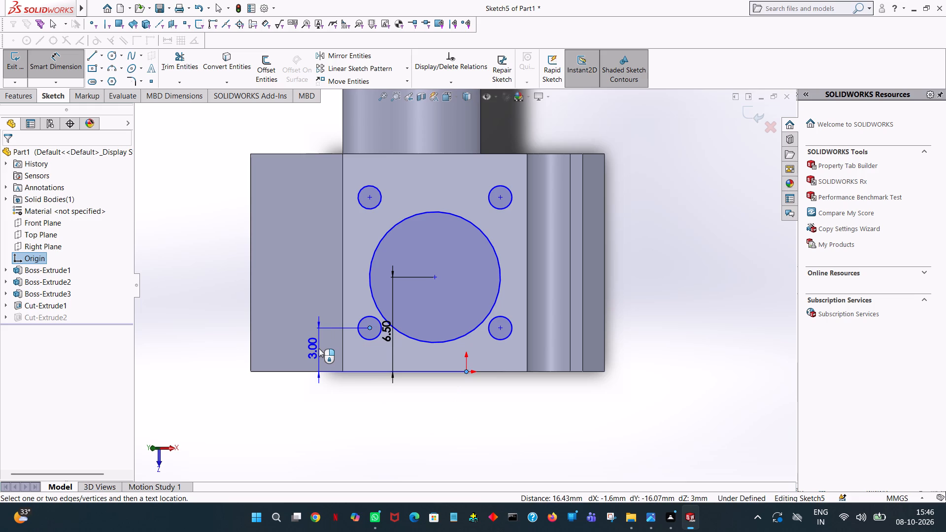
pyautogui.click(319, 348)
pyautogui.press('2')
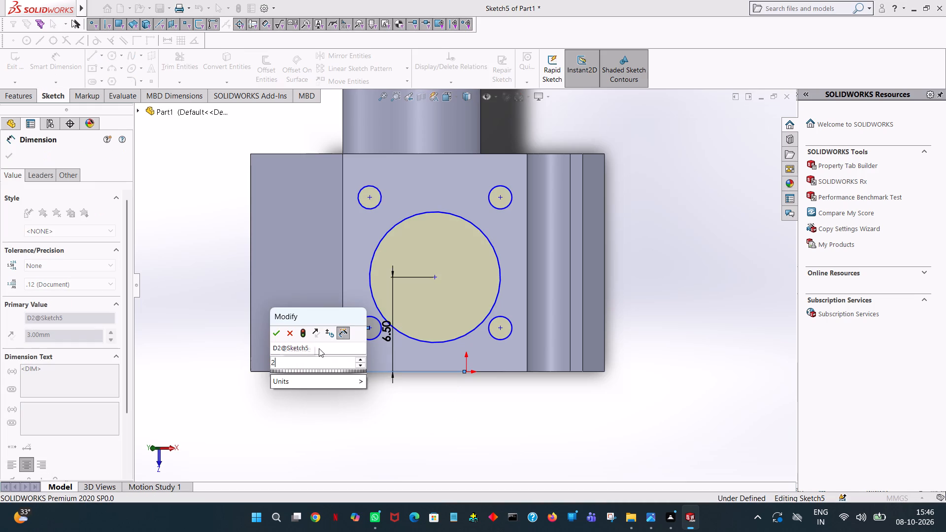
pyautogui.press('Return')
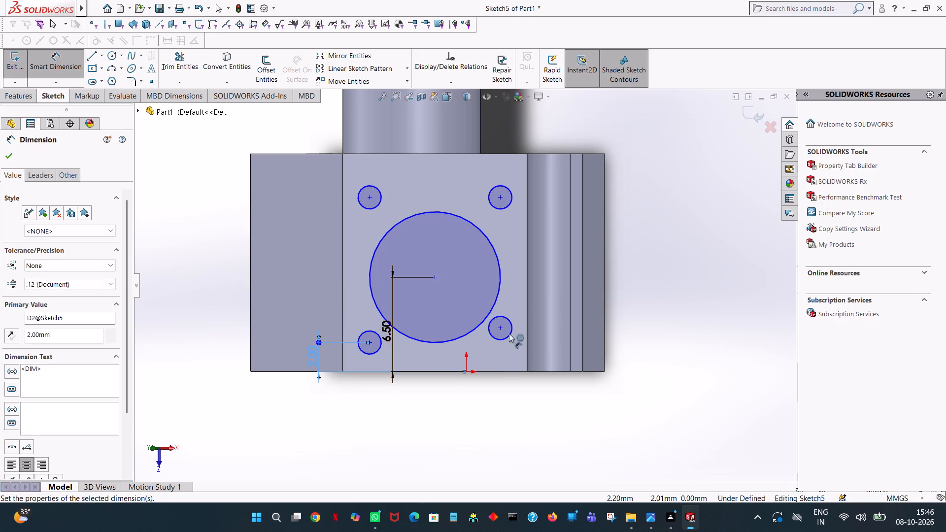
# Dimension the centre of the groove-side corner circle farthest from the boss 2 mm vertically from the origin.
pyautogui.click(499, 328)
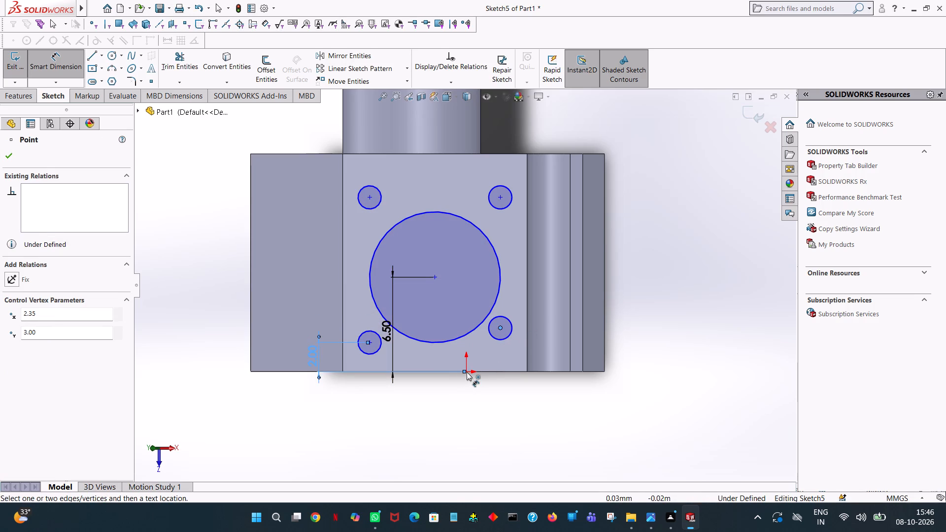
pyautogui.click(467, 372)
pyautogui.click(514, 361)
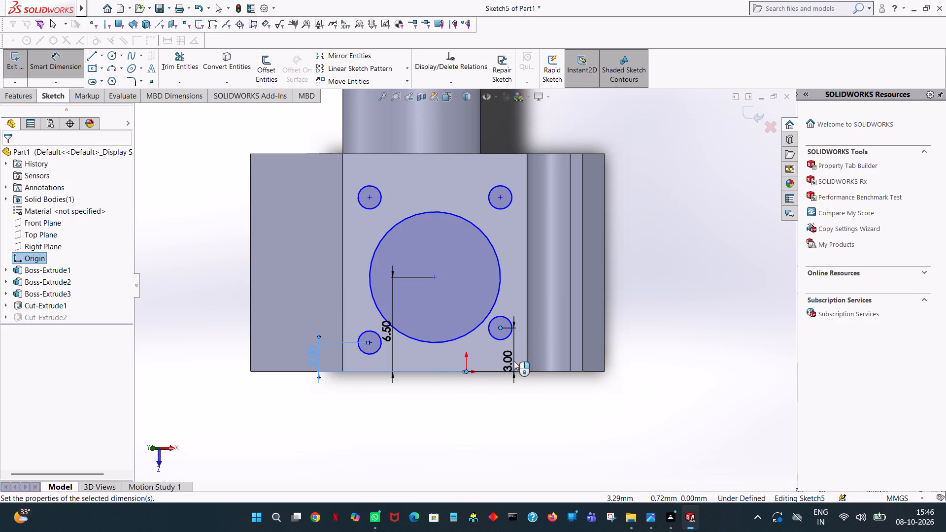
pyautogui.press('2')
pyautogui.press('Return')
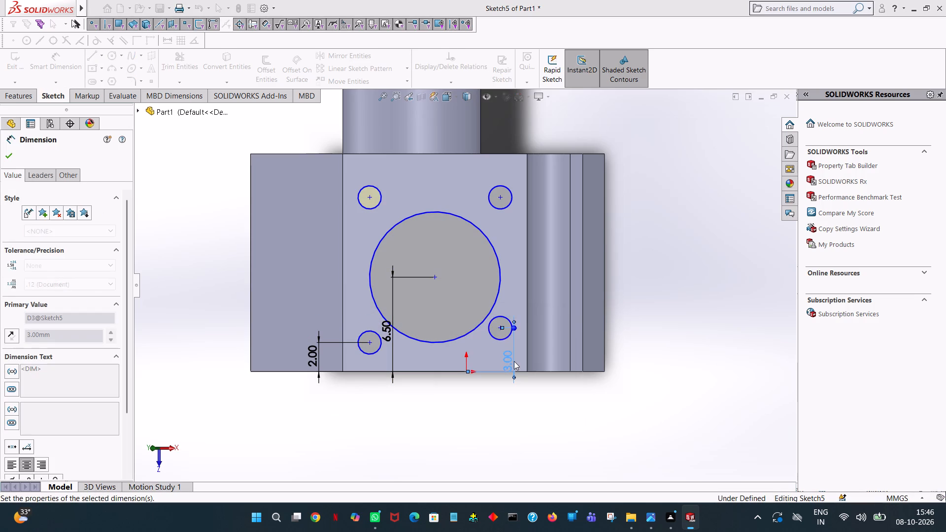
pyautogui.click(680, 154)
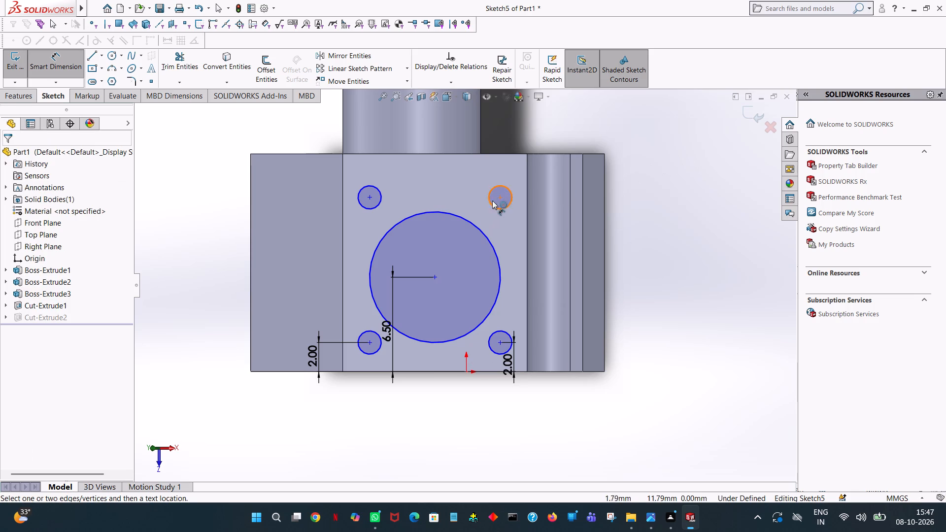
# Dimension the centre of the groove-side corner circle nearest the boss 11 mm vertically from the origin.
pyautogui.click(502, 195)
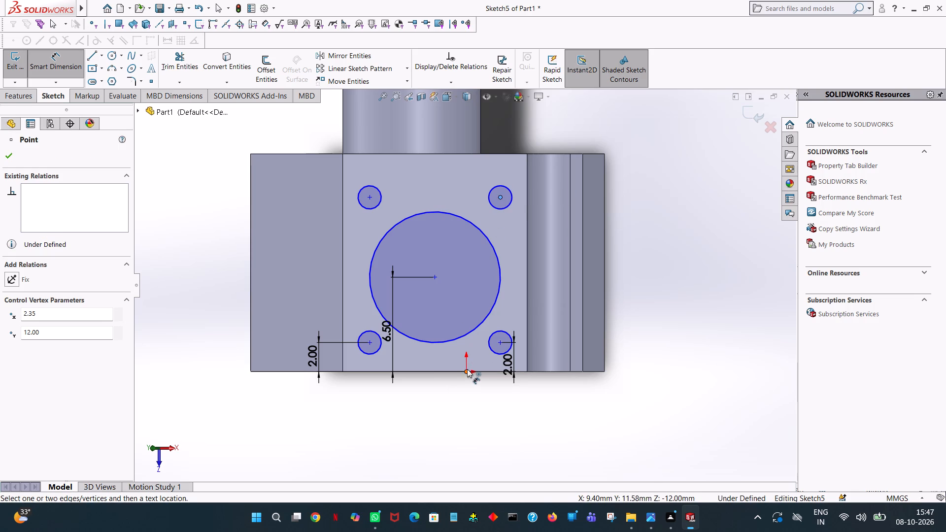
pyautogui.click(467, 369)
pyautogui.click(540, 333)
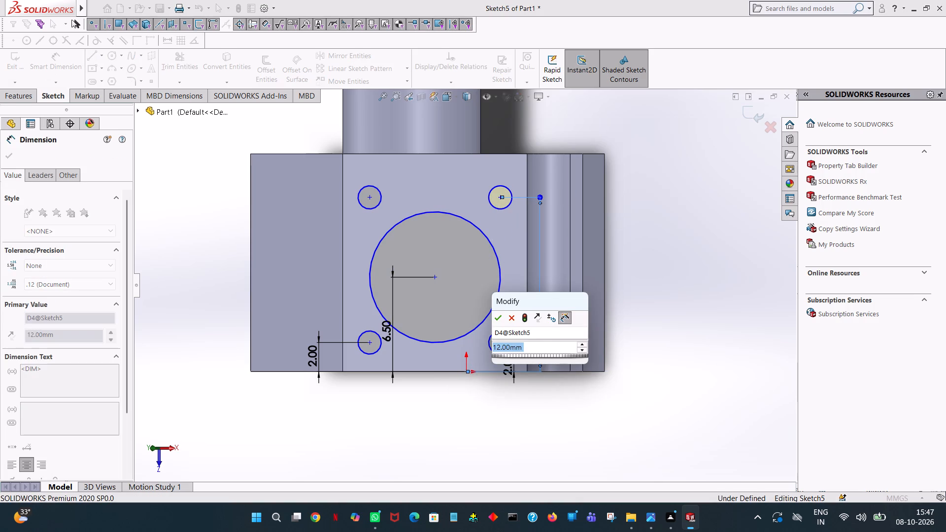
pyautogui.write('11')
pyautogui.press('Return')
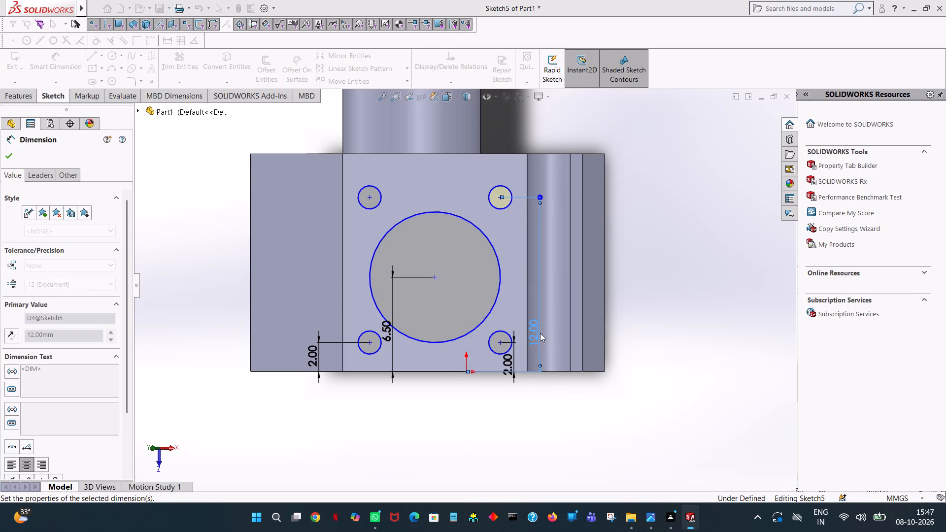
pyautogui.click(697, 186)
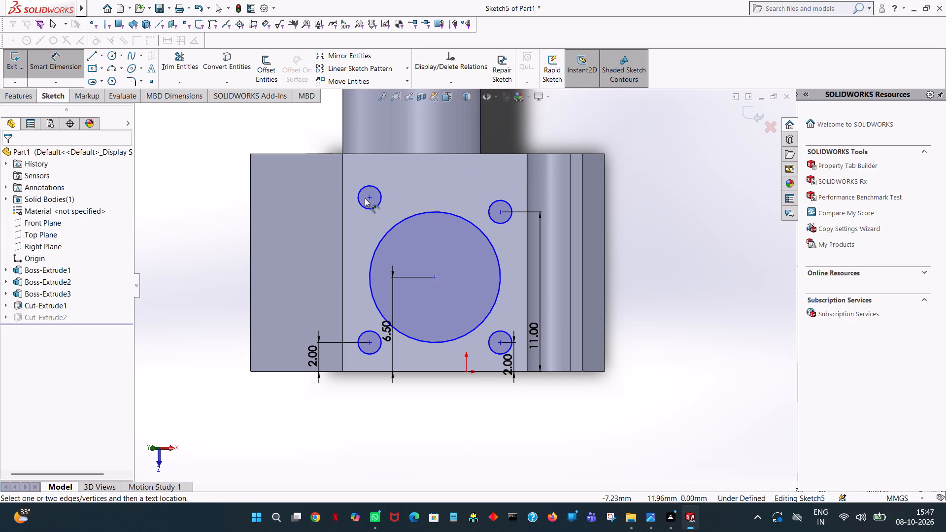
# Dimension the centre of the boss-side corner circle farthest from the groove 11 mm vertically from the origin.
pyautogui.click(372, 195)
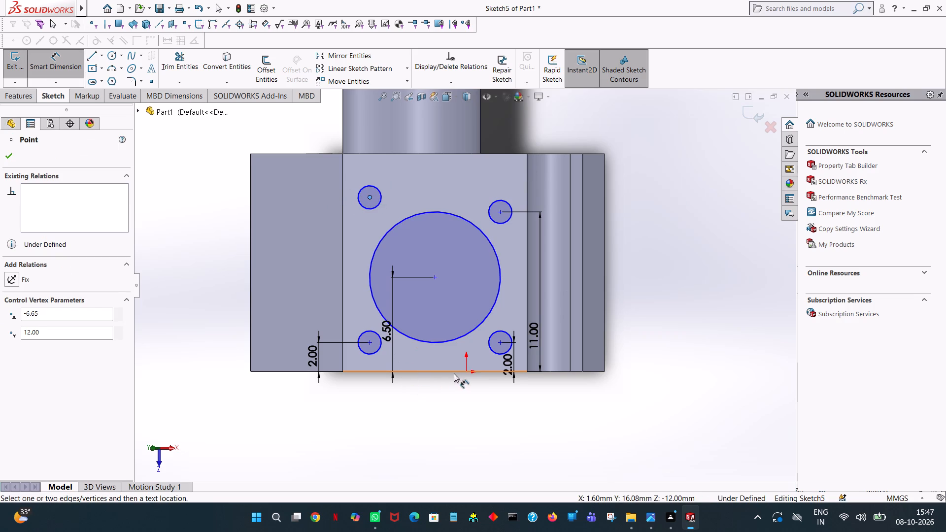
pyautogui.click(466, 372)
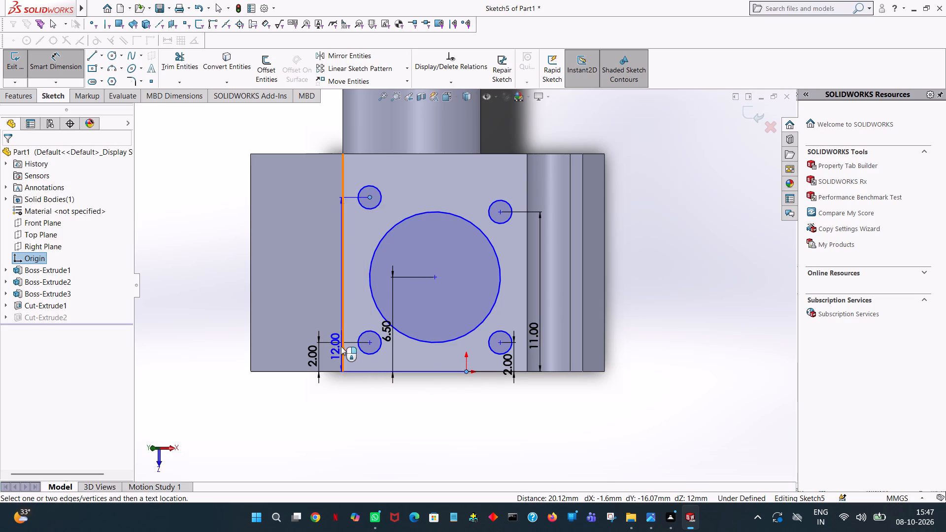
pyautogui.click(286, 319)
pyautogui.write('11')
pyautogui.press('Return')
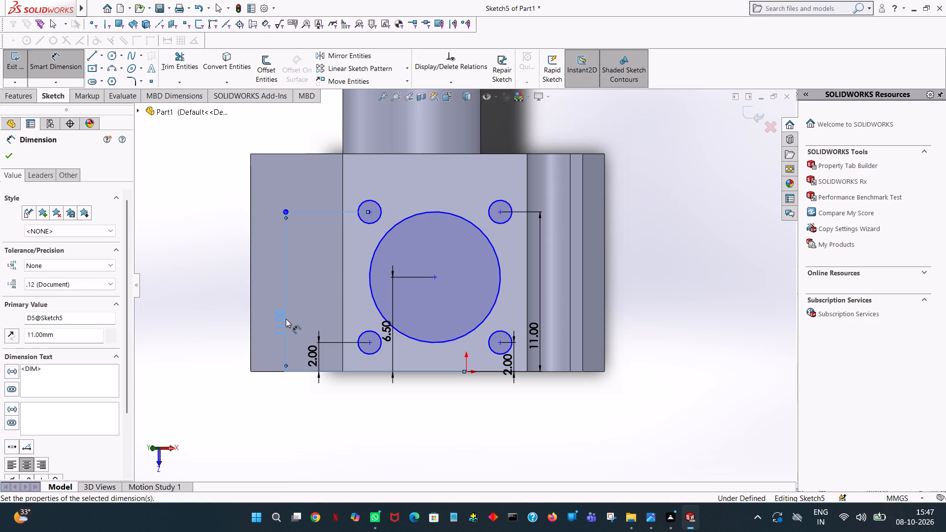
pyautogui.click(196, 153)
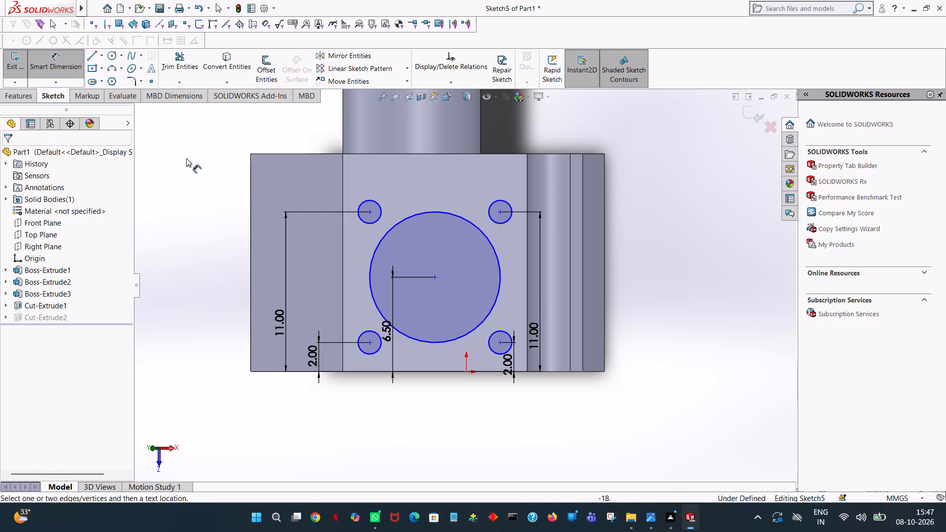
# Exit the edited sketch to rebuild the cut of the central and corner holes.
pyautogui.click(15, 69)
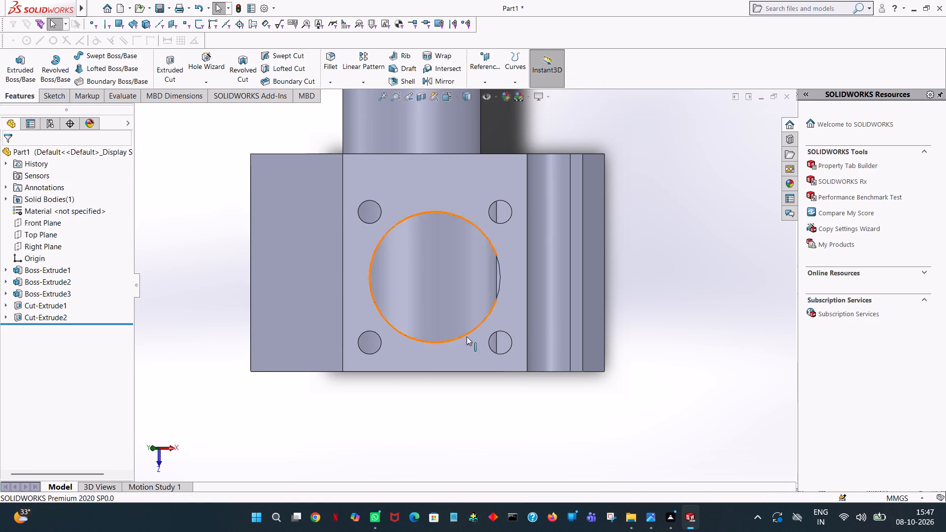
pyautogui.click(658, 275)
# Start an Extruded Cut sketch on the block's plain face adjoining the face with the central and corner holes.
pyautogui.moveTo(535, 299); pyautogui.dragTo(539, 295, button='middle')
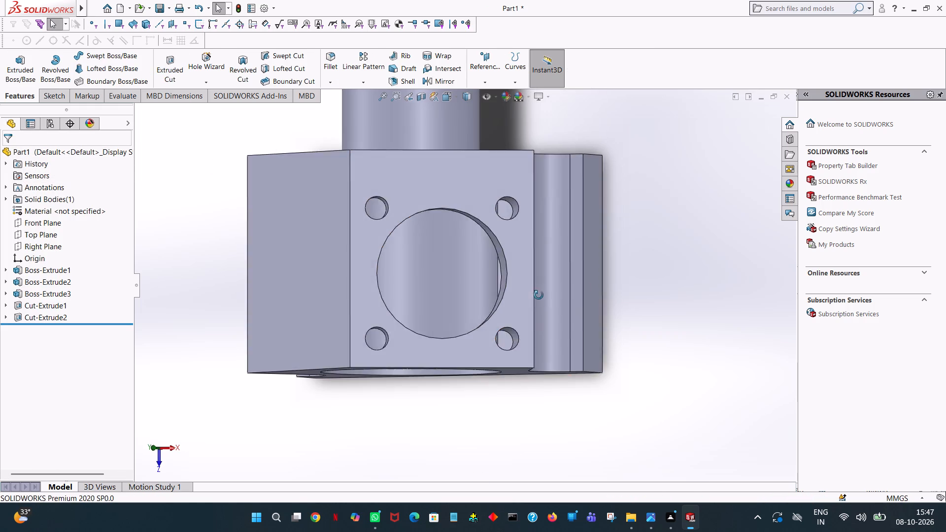
pyautogui.moveTo(539, 295); pyautogui.dragTo(569, 268, button='middle')
pyautogui.scroll(1, 557, 279)
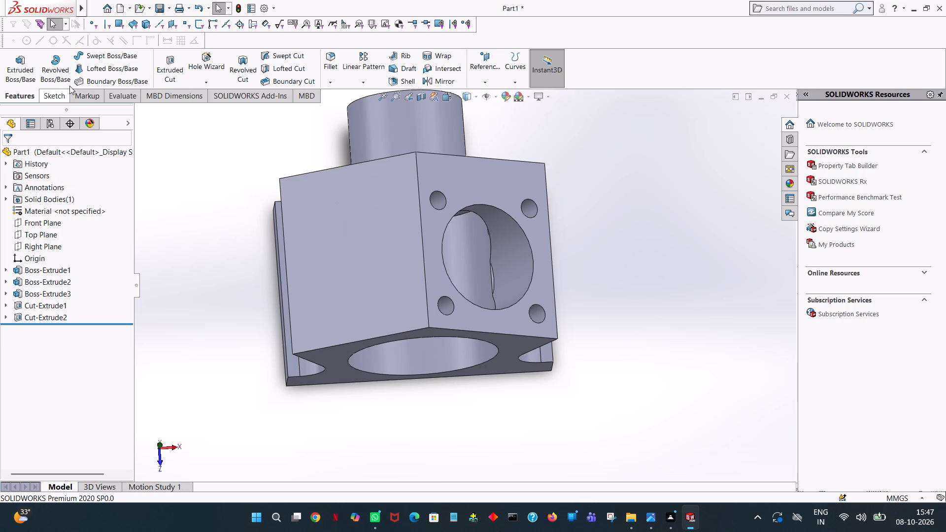
pyautogui.click(172, 68)
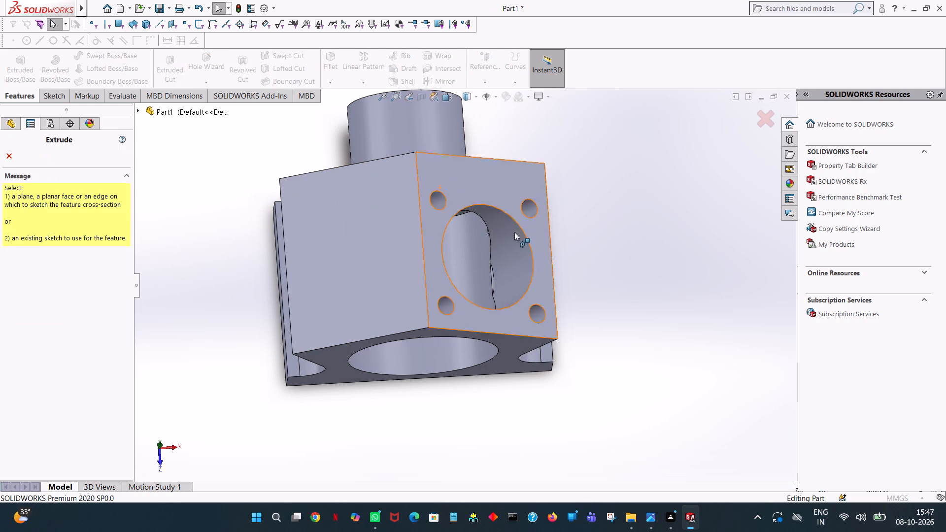
pyautogui.click(375, 269)
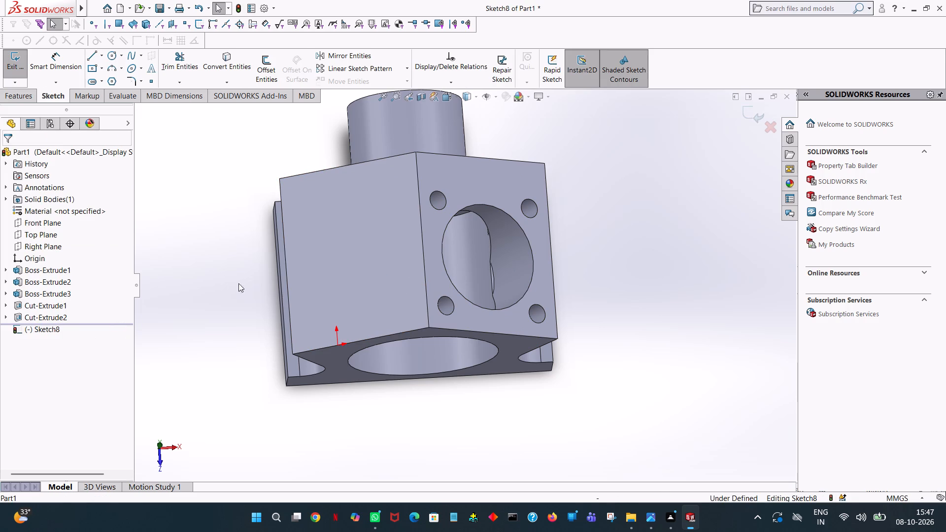
pyautogui.click(457, 95)
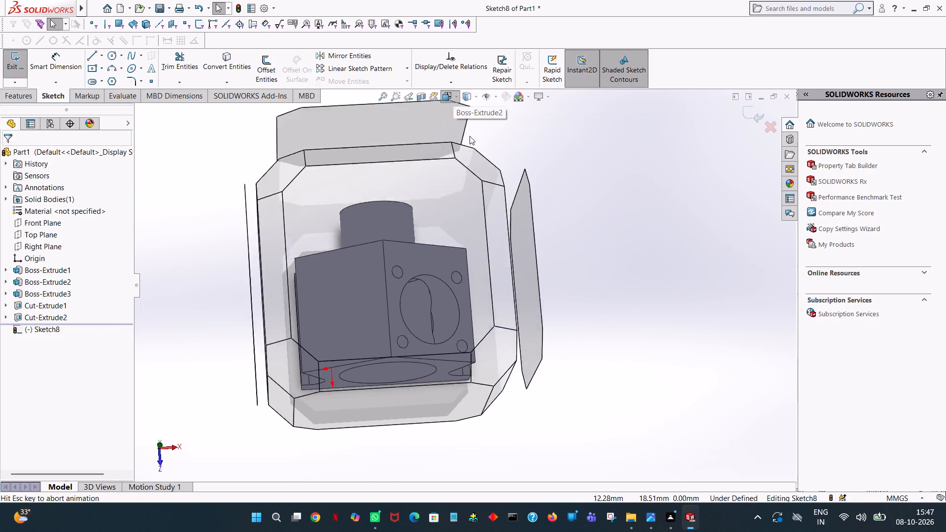
pyautogui.click(507, 152)
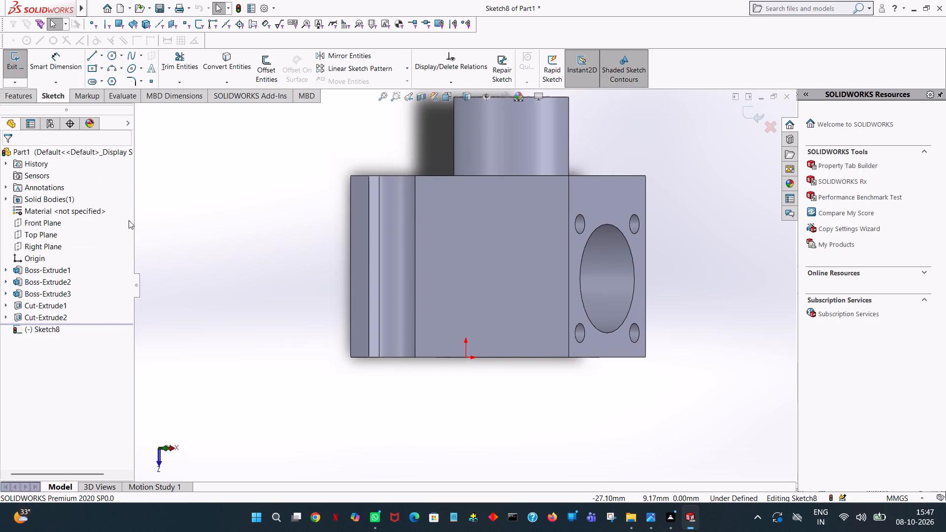
# Sketch a vertical line 6.50 mm long into the face from the midpoint of its boss-side edge.
pyautogui.click(93, 57)
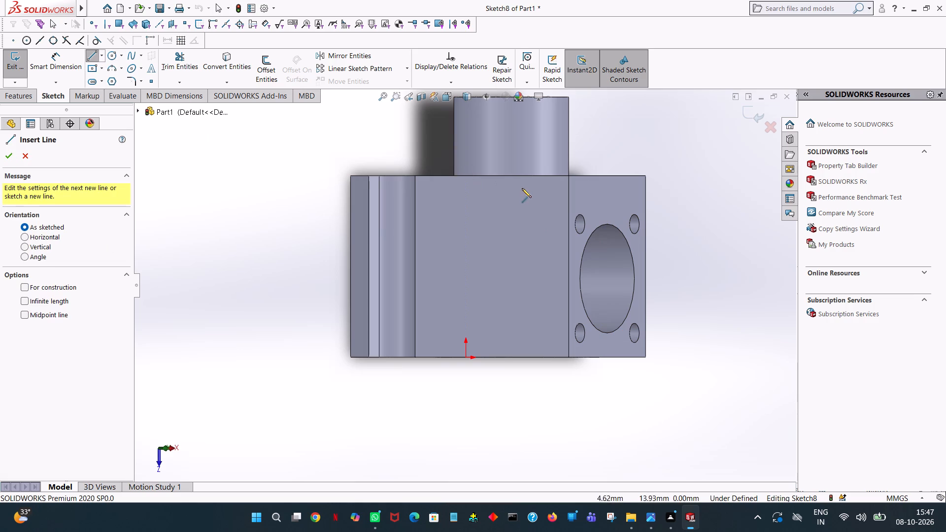
pyautogui.click(493, 175)
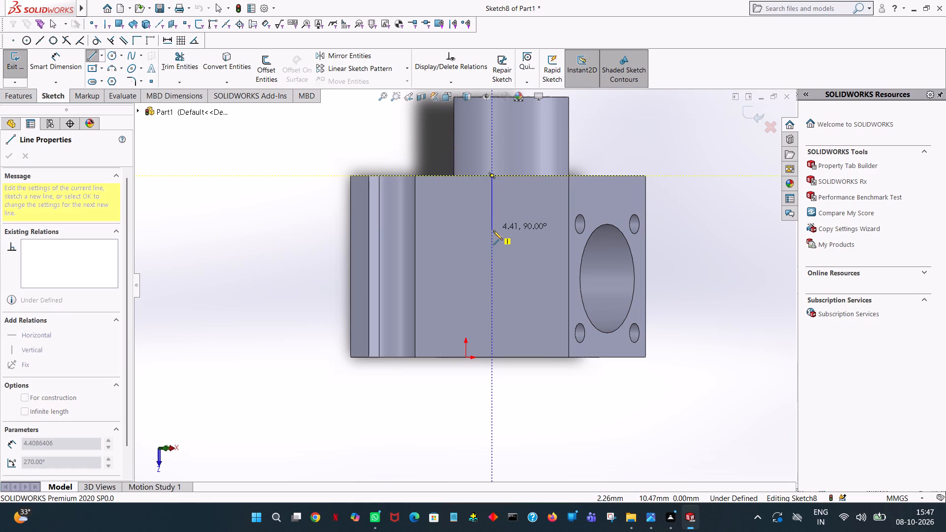
pyautogui.click(493, 231)
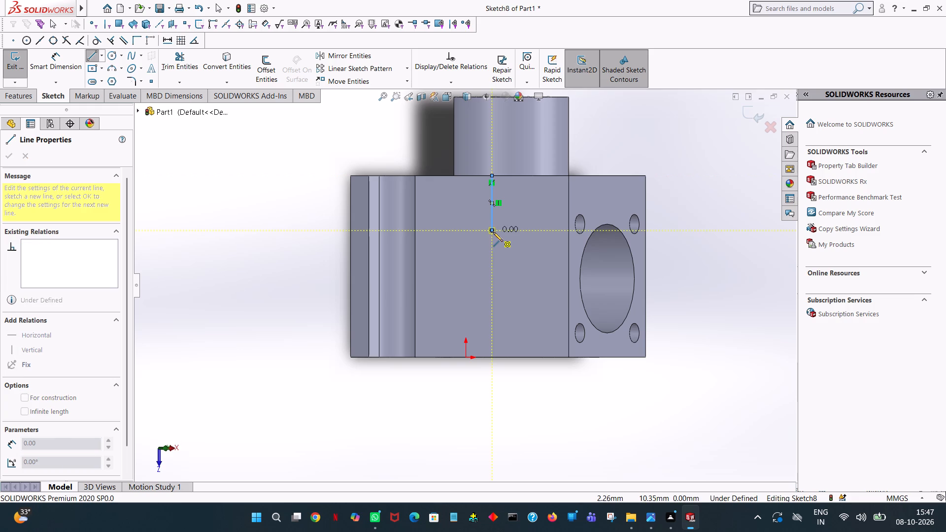
pyautogui.rightClick(493, 232)
pyautogui.rightClick(493, 232)
pyautogui.click(508, 241)
pyautogui.click(491, 223)
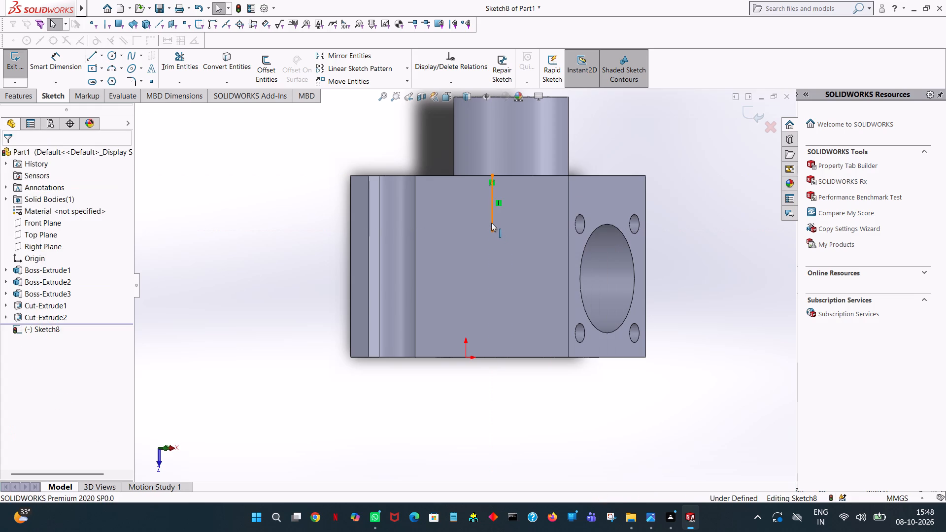
pyautogui.write('6.5')
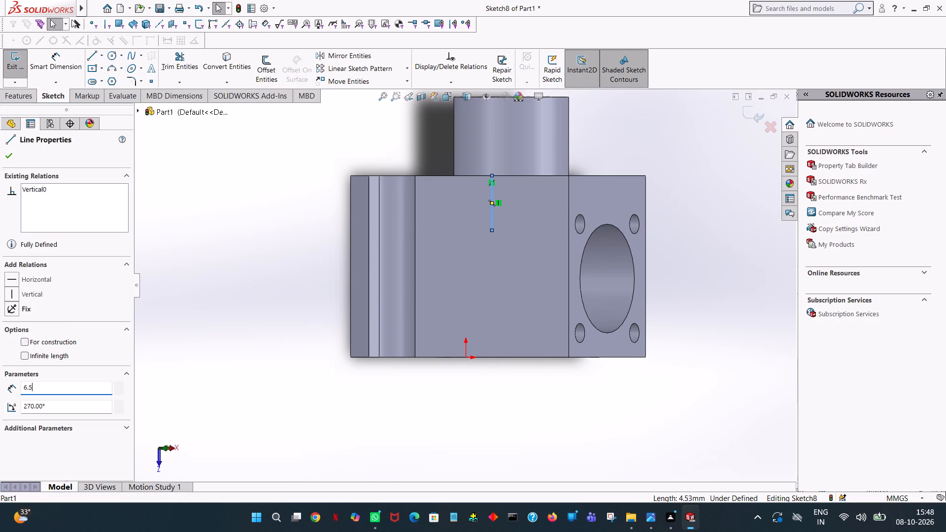
pyautogui.press('Return')
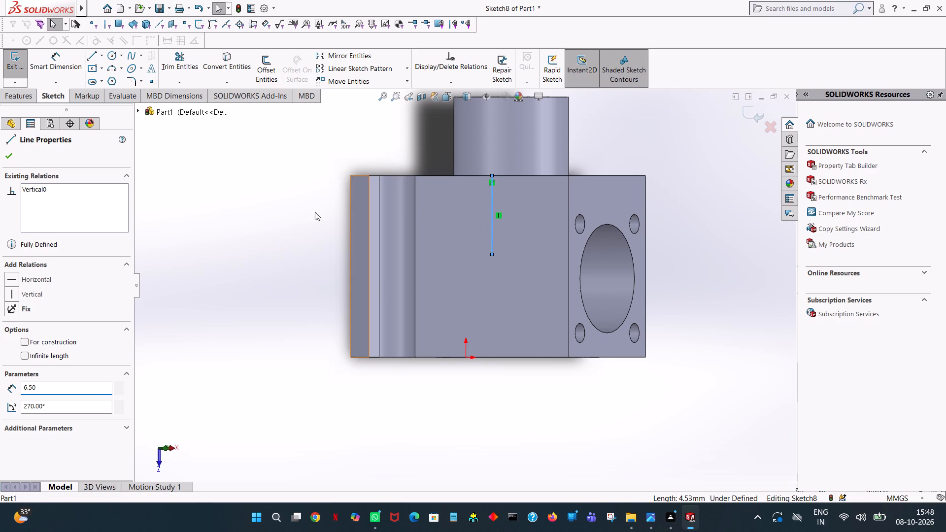
pyautogui.click(265, 215)
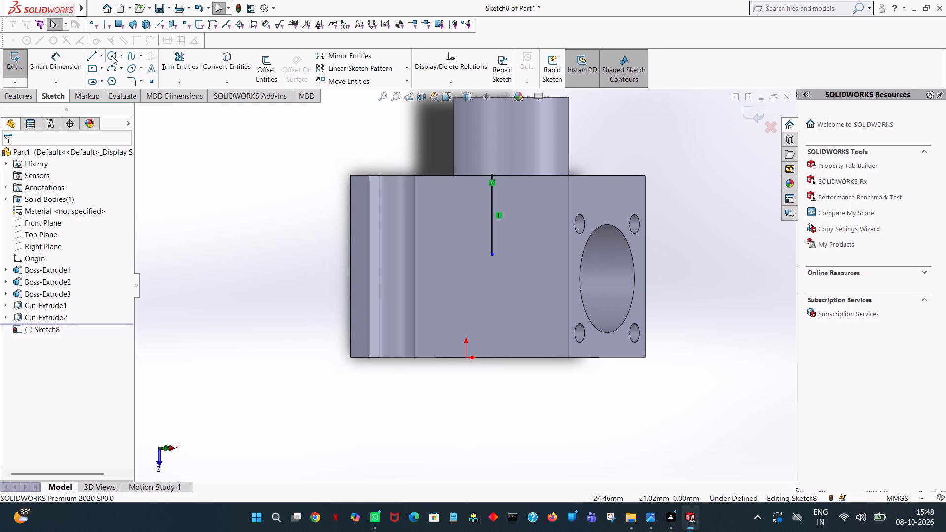
# Sketch a circle of radius 9/2 mm centred on the free end of the vertical line.
pyautogui.click(109, 54)
pyautogui.click(492, 254)
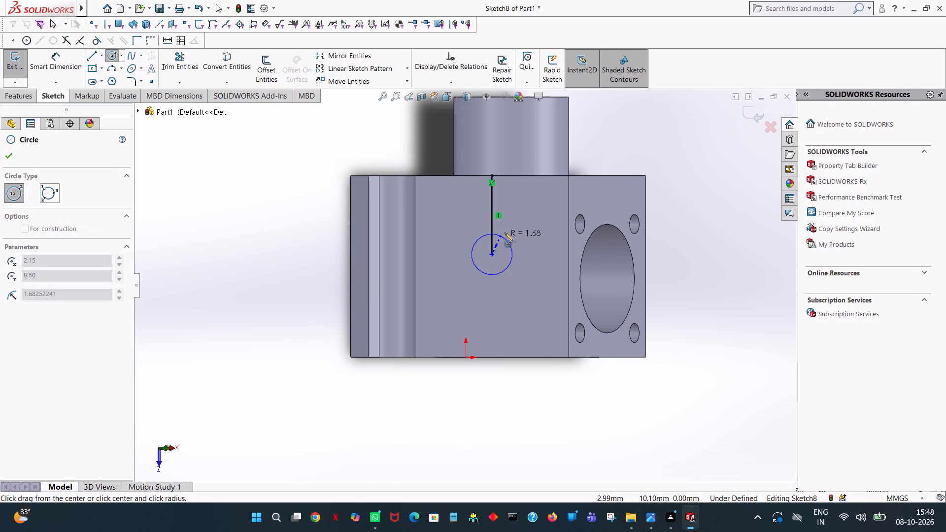
pyautogui.click(512, 228)
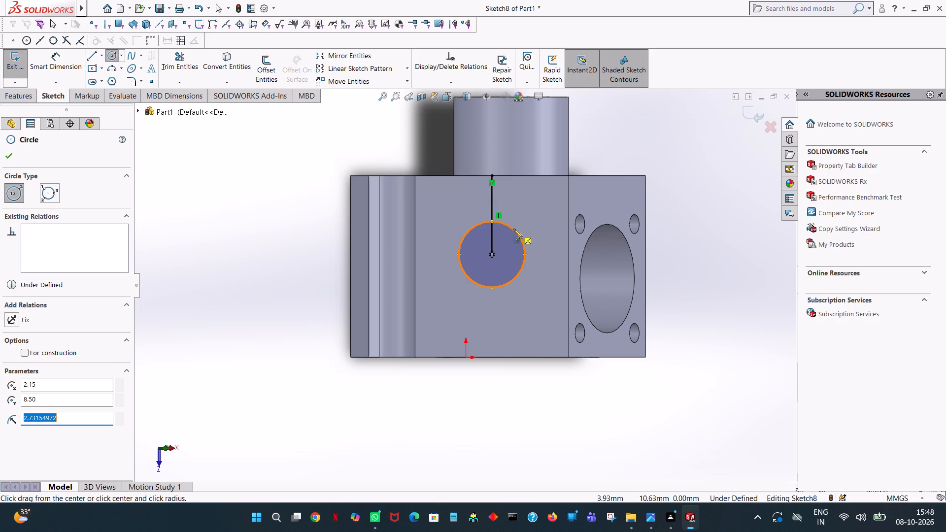
pyautogui.write('9/2')
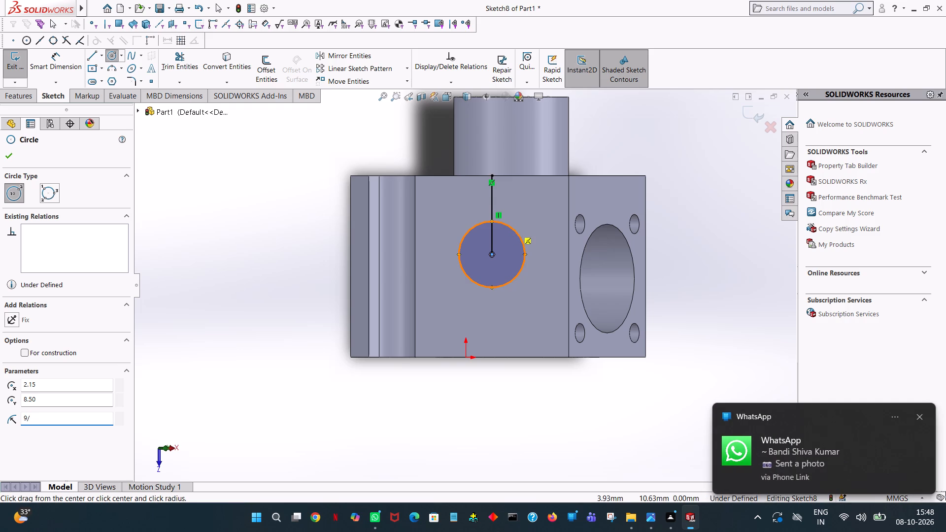
pyautogui.press('Return')
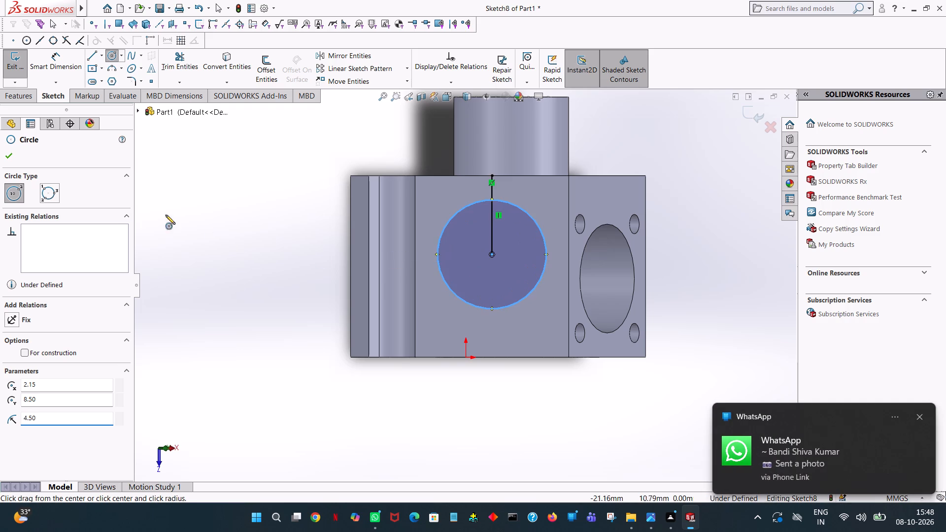
pyautogui.click(6, 161)
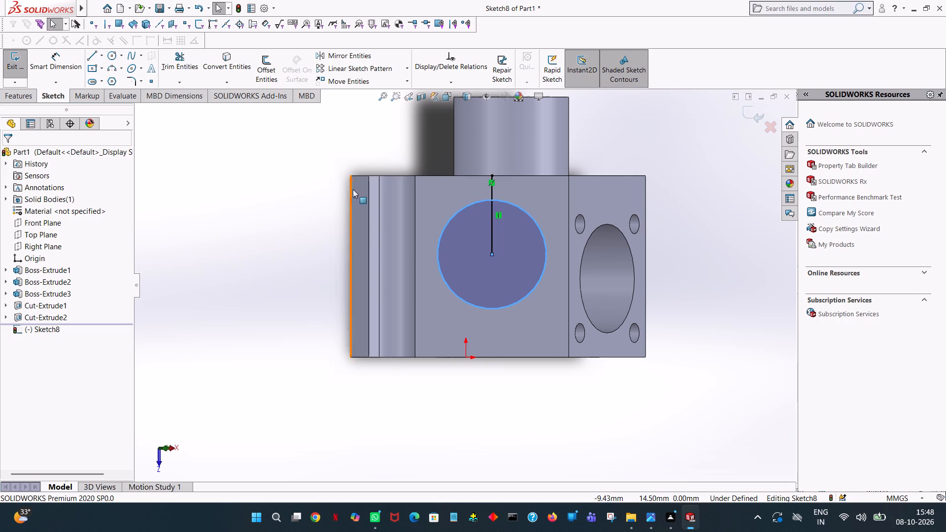
pyautogui.click(466, 210)
pyautogui.click(200, 251)
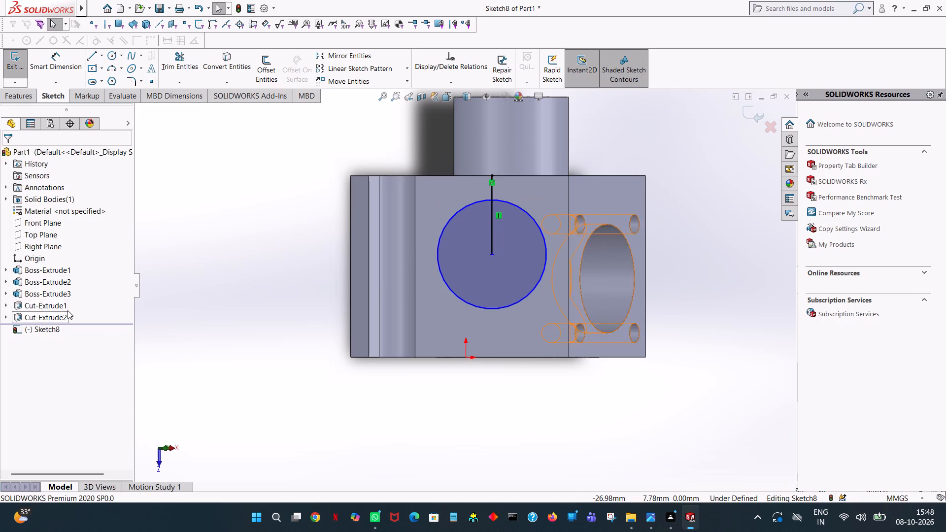
pyautogui.click(267, 181)
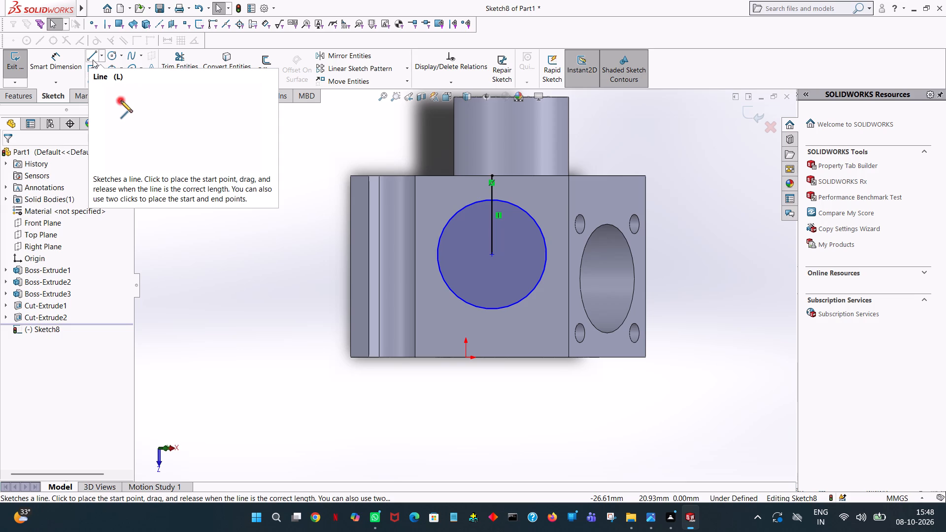
# Sketch a 4.5 mm line along the boss-side edge from the vertical line's start toward the grooved side.
pyautogui.click(93, 60)
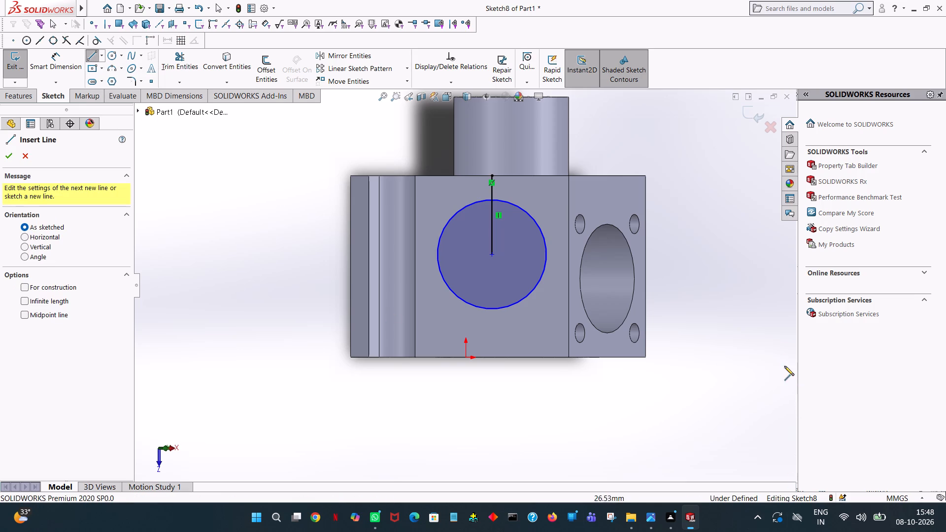
pyautogui.click(491, 174)
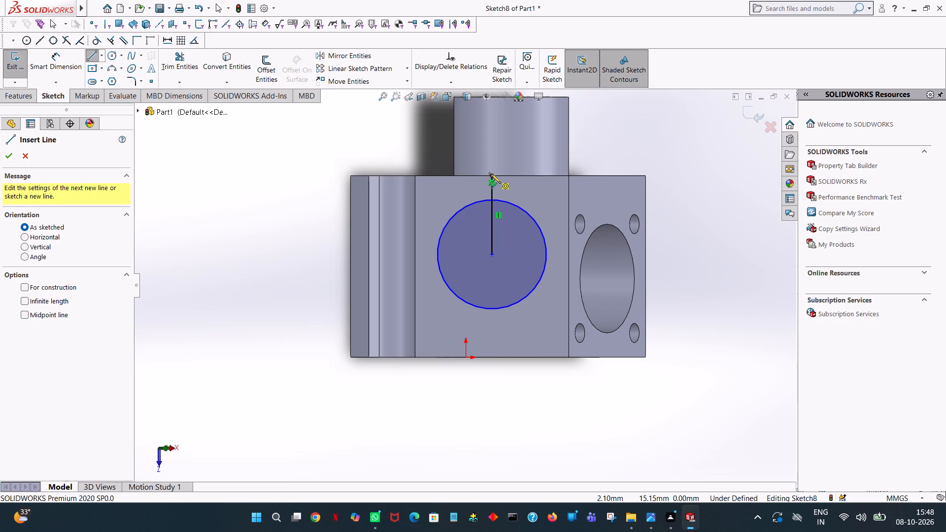
pyautogui.click(441, 175)
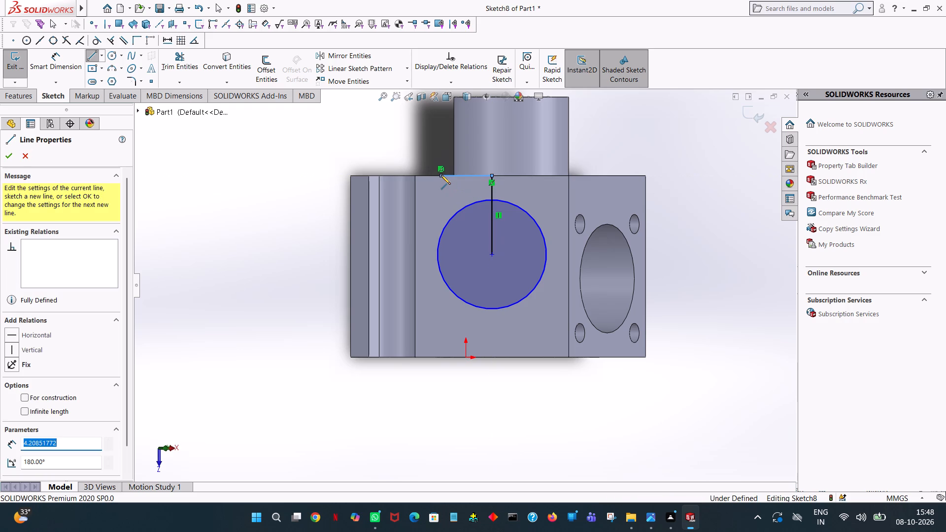
pyautogui.write('4.5')
pyautogui.press('Return')
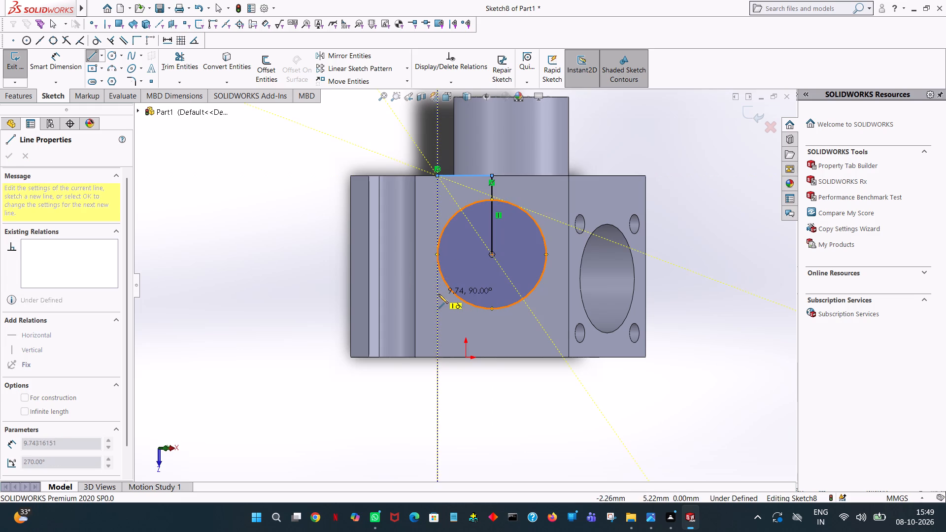
pyautogui.rightClick(426, 197)
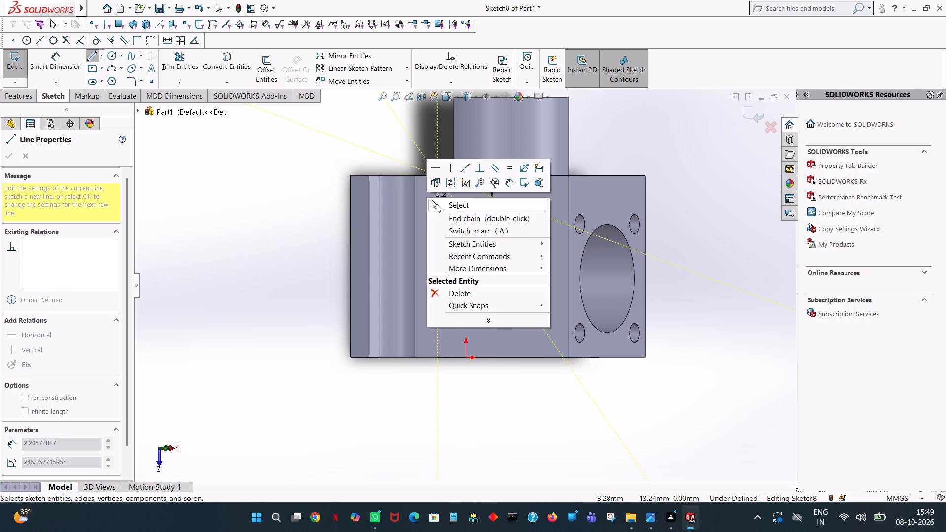
pyautogui.click(437, 204)
# Sketch a horizontal line from the large circle's centre to its grooved-side quadrant, continuing with a 4.5 mm vertical line toward the boss-side edge.
pyautogui.click(92, 53)
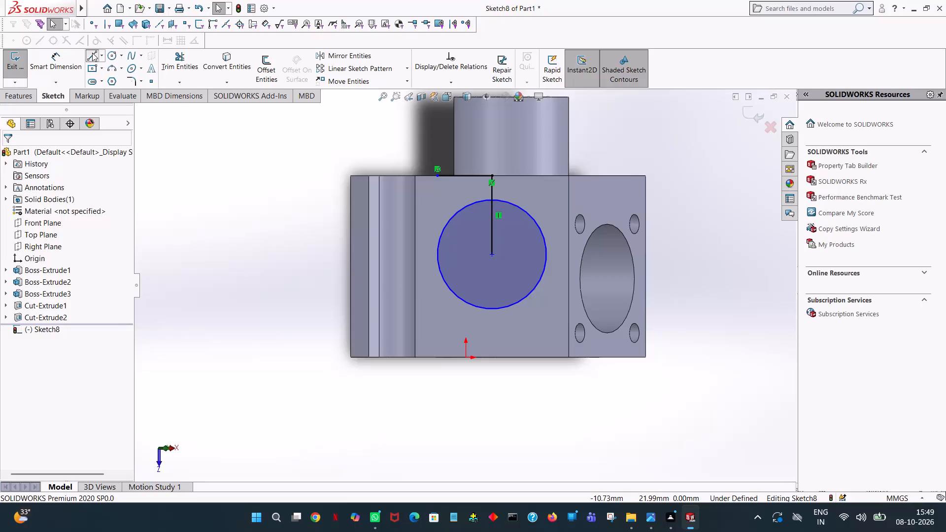
pyautogui.click(493, 256)
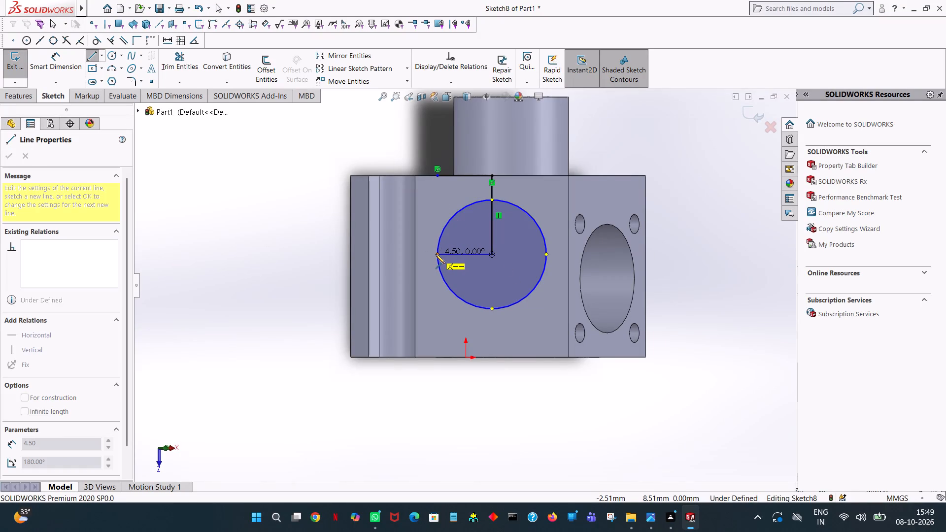
pyautogui.click(437, 255)
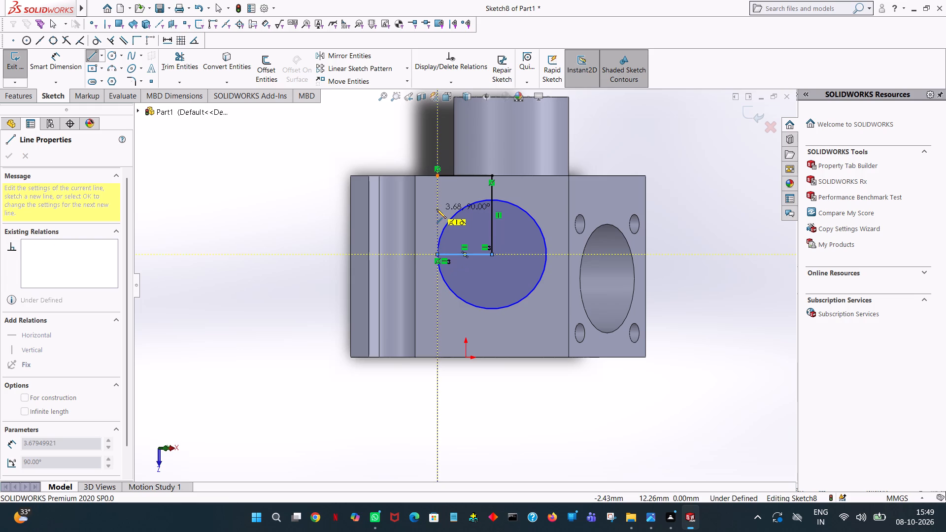
pyautogui.click(437, 209)
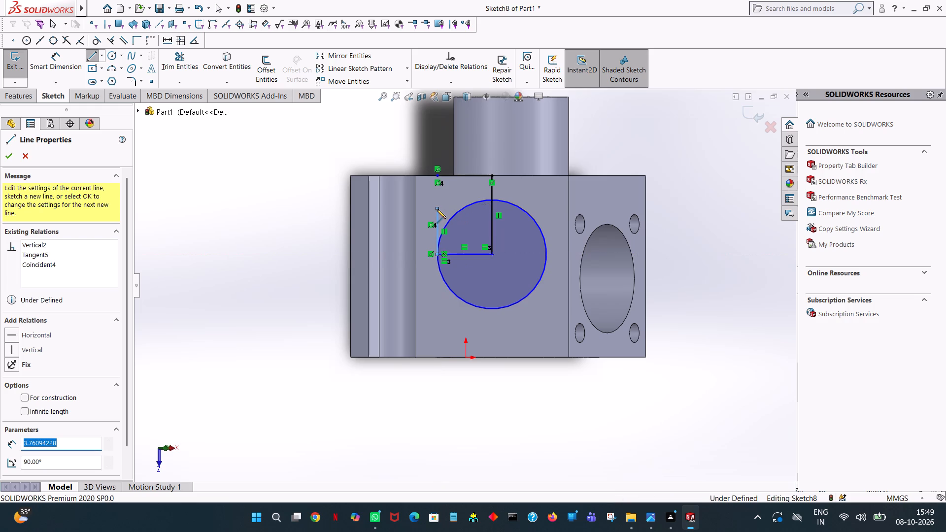
pyautogui.write('4.5')
pyautogui.press('Return')
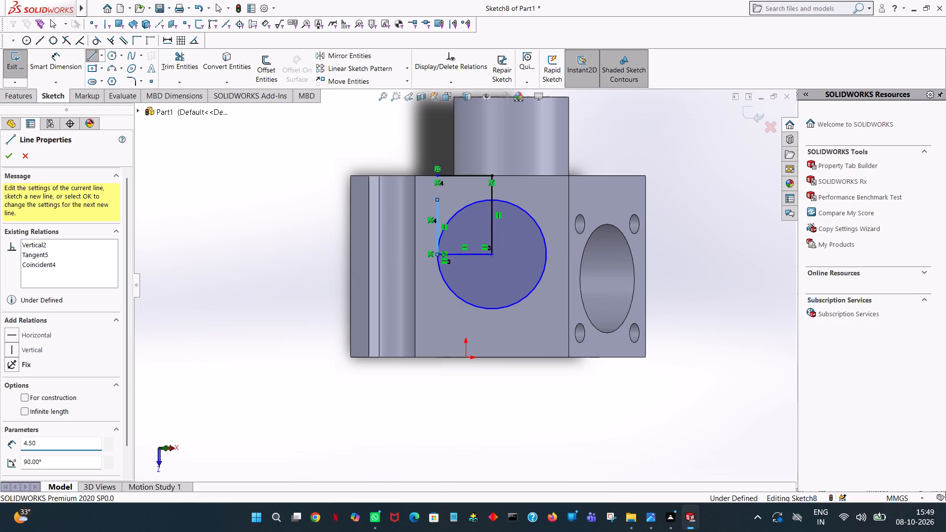
pyautogui.rightClick(437, 209)
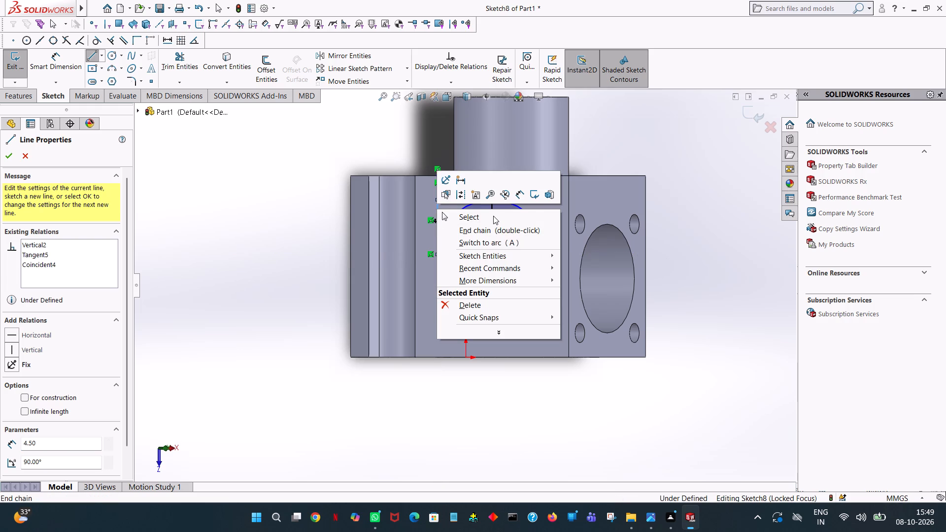
pyautogui.click(493, 216)
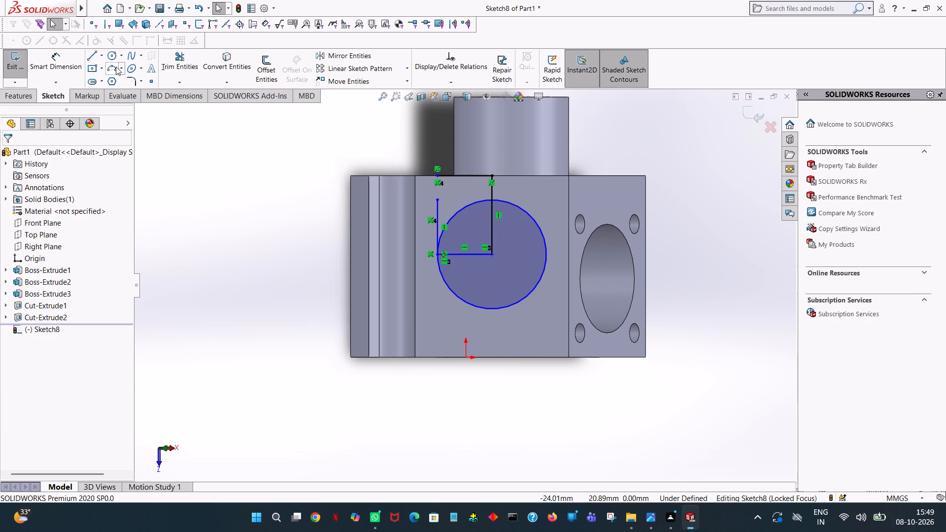
# Sketch a circle of radius 0.8 mm centred on the free end of the 4.5 mm vertical line.
pyautogui.click(112, 55)
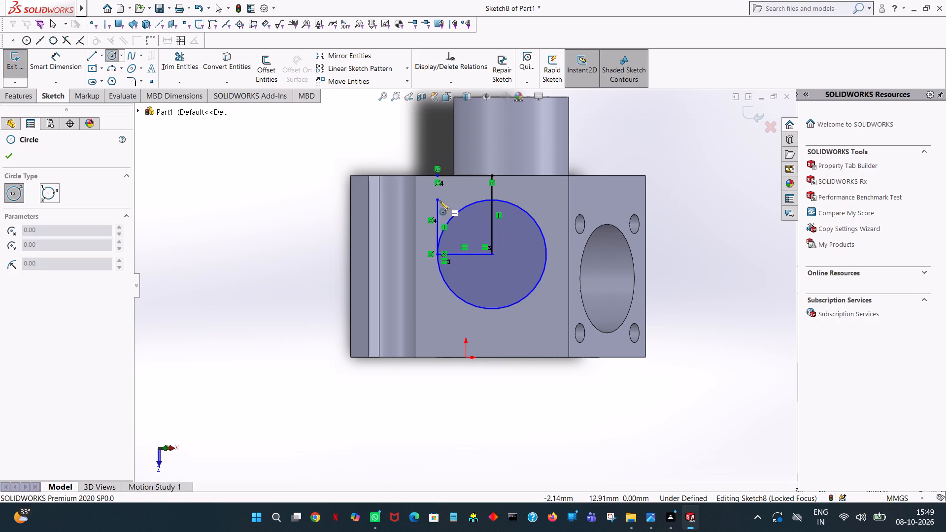
pyautogui.click(439, 200)
pyautogui.click(445, 196)
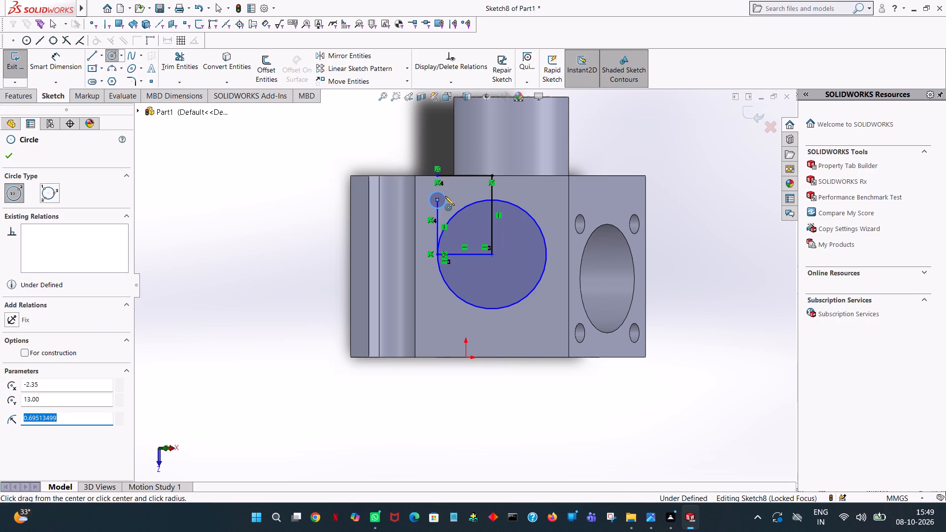
pyautogui.write('0.8')
pyautogui.press('Return')
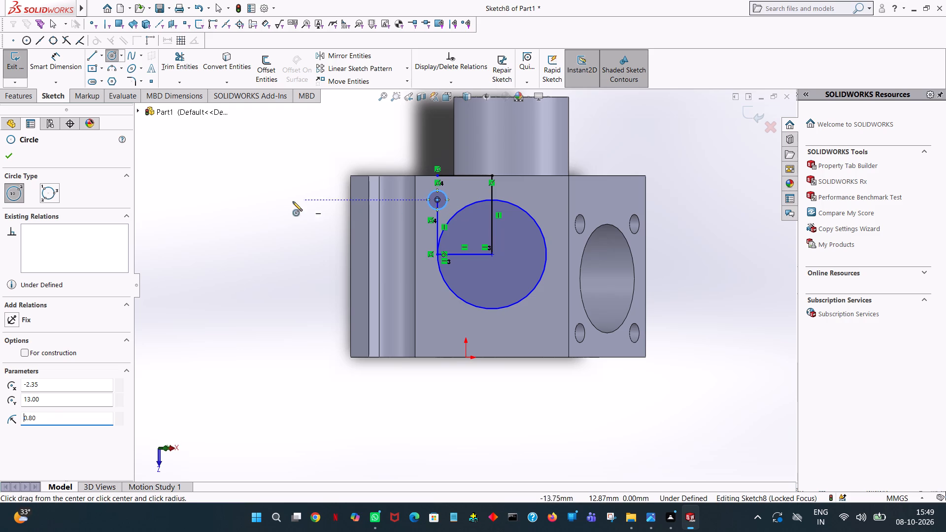
pyautogui.rightClick(240, 203)
pyautogui.click(256, 209)
pyautogui.click(267, 189)
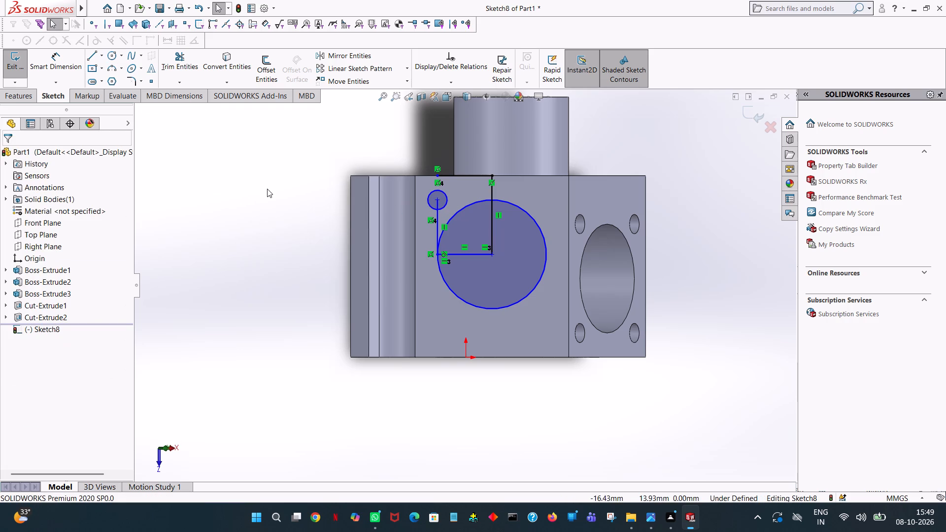
# Trim away all the helper lines around the large and small circles, leaving only the two circles.
pyautogui.scroll(1, 270, 184)
pyautogui.moveTo(269, 183); pyautogui.dragTo(252, 181, button='middle')
pyautogui.click(178, 58)
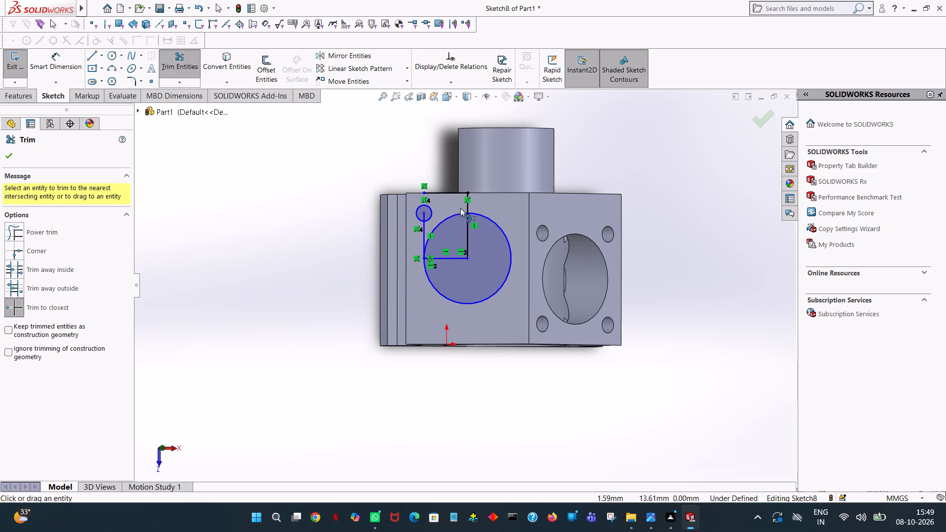
pyautogui.click(466, 240)
pyautogui.click(452, 258)
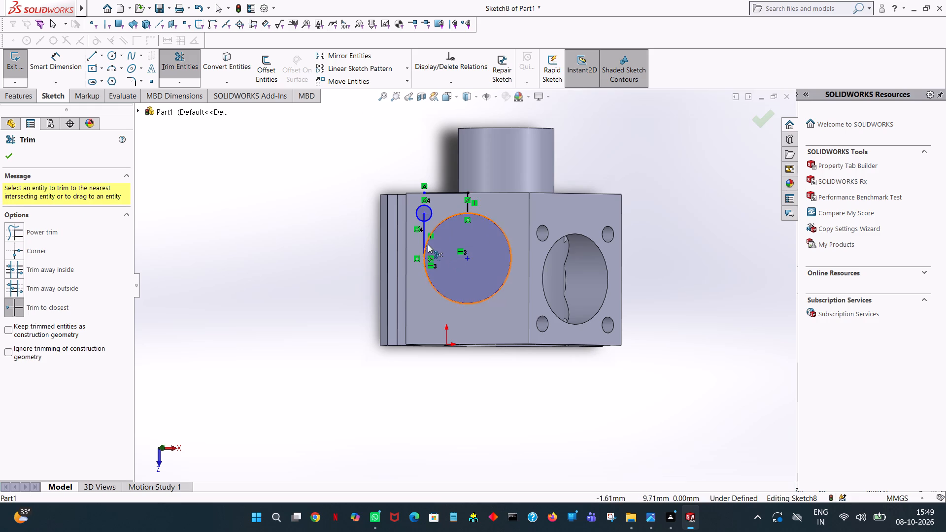
pyautogui.click(422, 234)
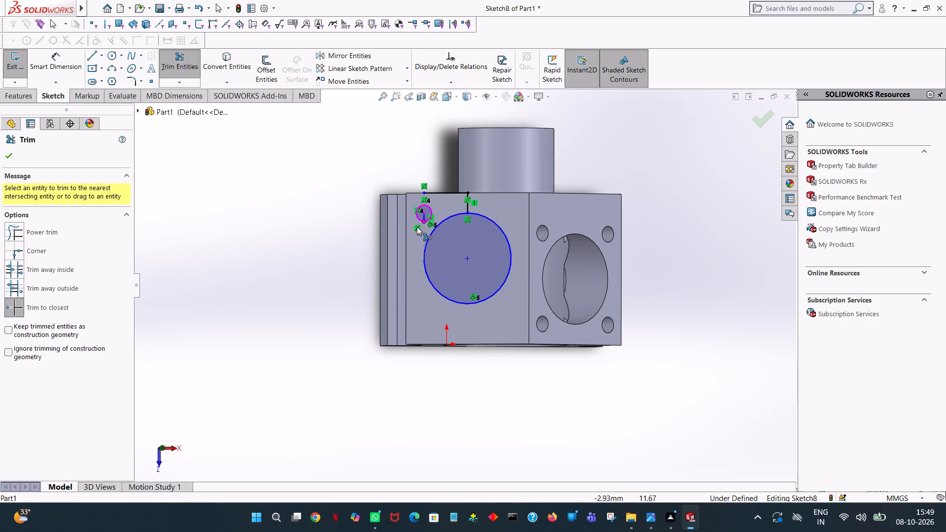
pyautogui.click(465, 207)
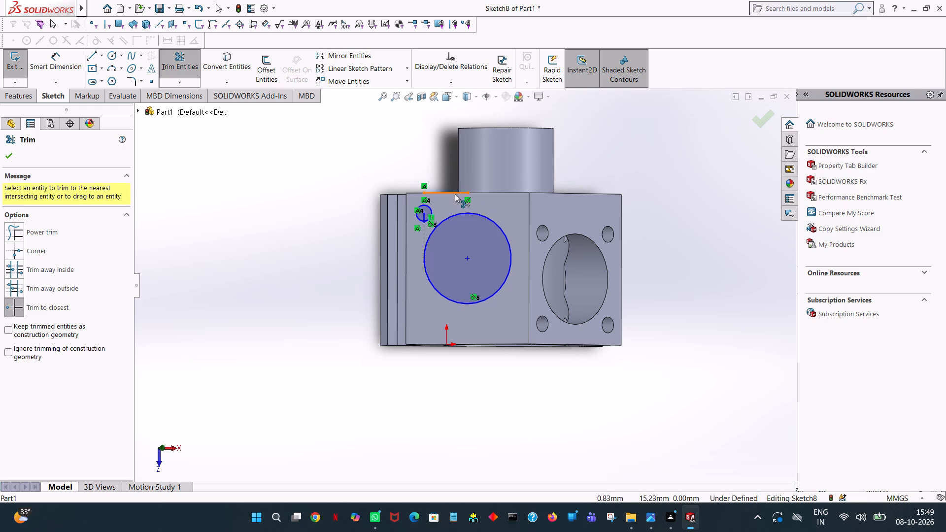
pyautogui.click(455, 194)
pyautogui.scroll(-5, 423, 217)
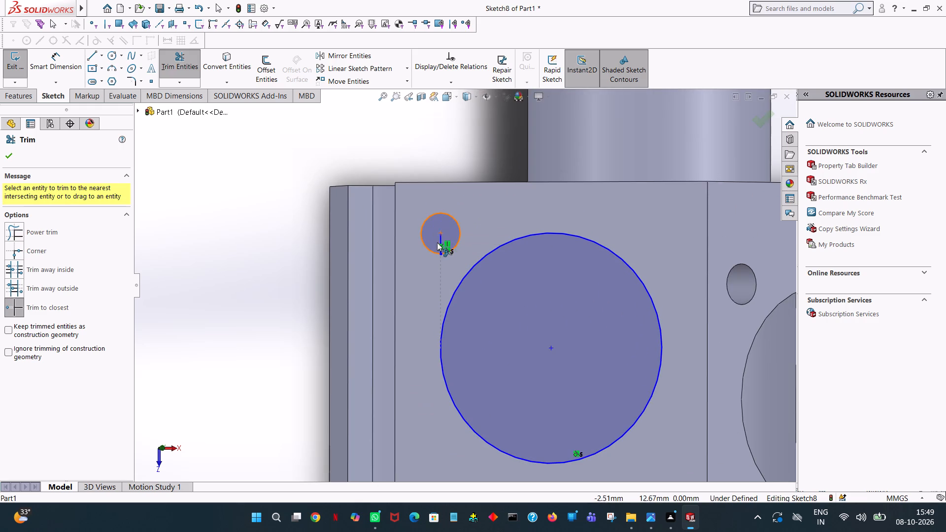
pyautogui.click(441, 241)
pyautogui.scroll(-4, 449, 233)
pyautogui.scroll(9, 449, 233)
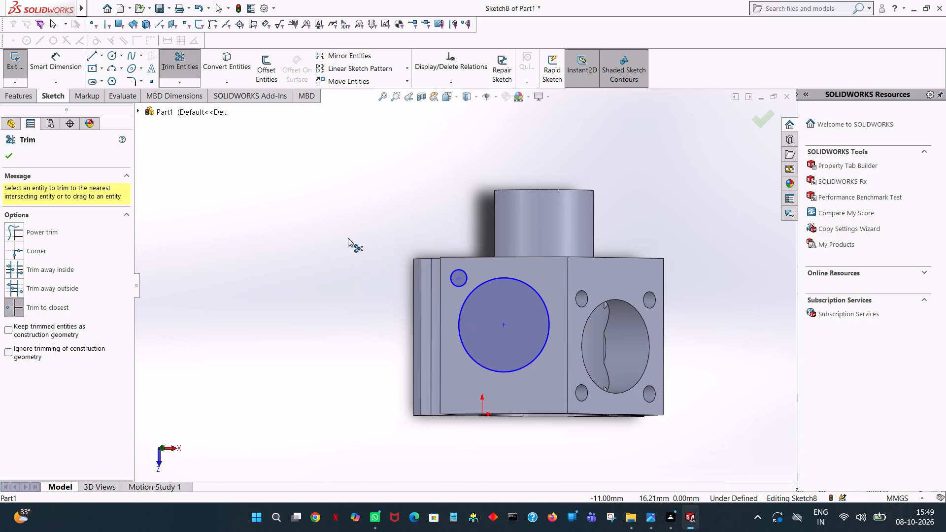
# Sketch a 6.50 mm vertical line from the midpoint of the face's boss-side edge to the large circle's centre.
pyautogui.click(93, 59)
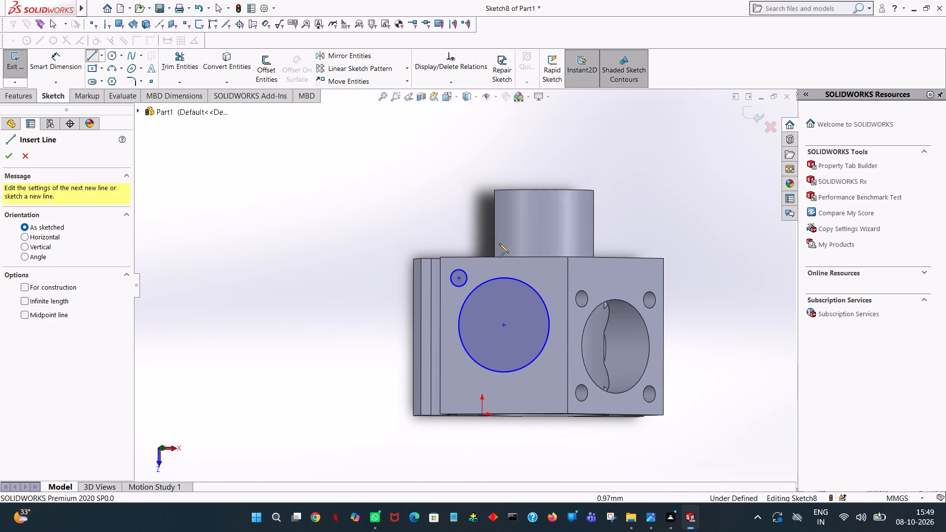
pyautogui.click(503, 256)
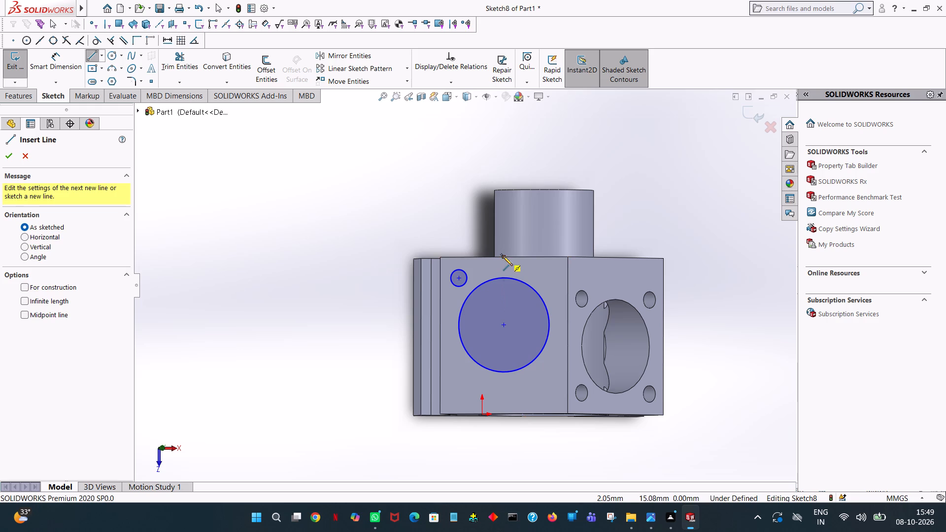
pyautogui.click(503, 325)
pyautogui.rightClick(503, 325)
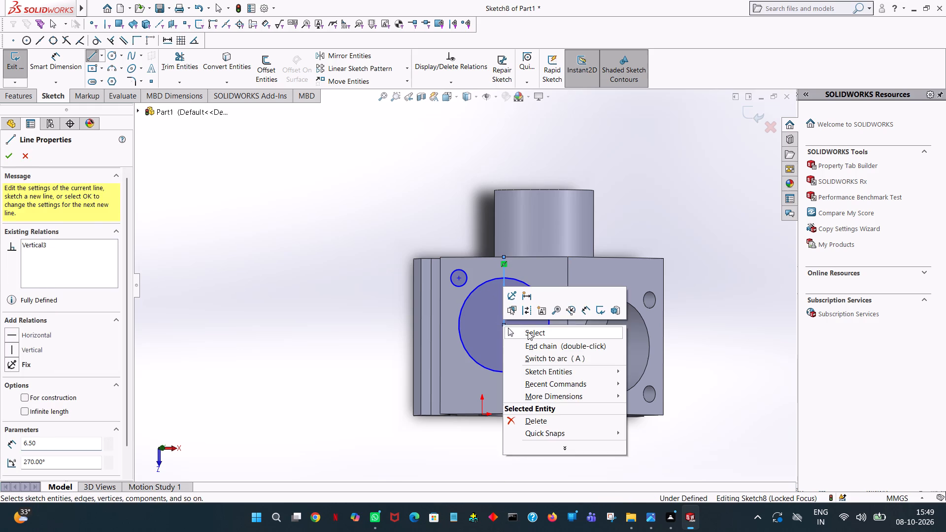
pyautogui.click(528, 332)
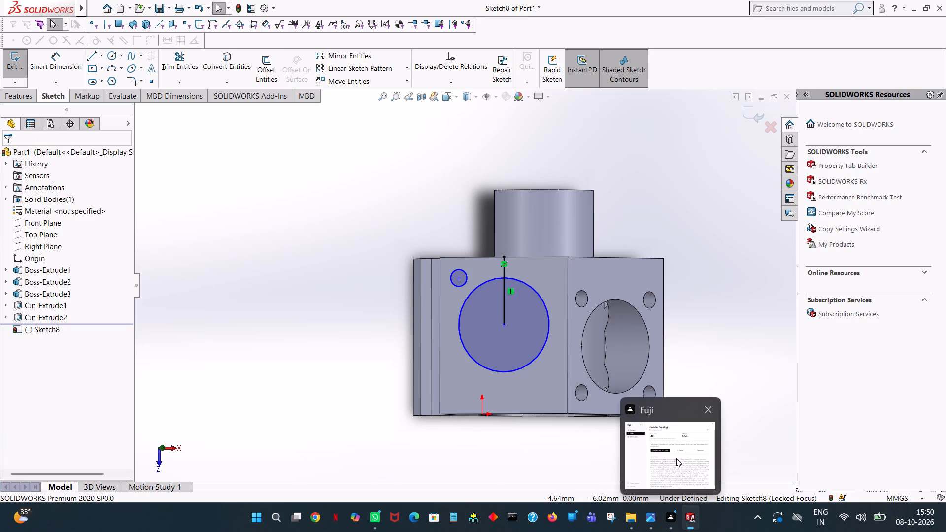
# Mirror the small circle about the vertical line, keeping the original.
pyautogui.click(362, 57)
pyautogui.click(466, 274)
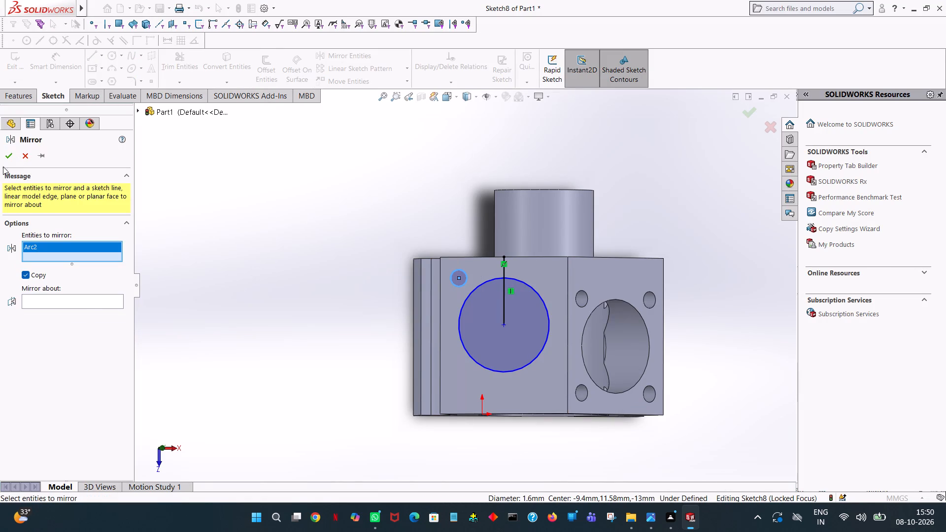
pyautogui.click(91, 302)
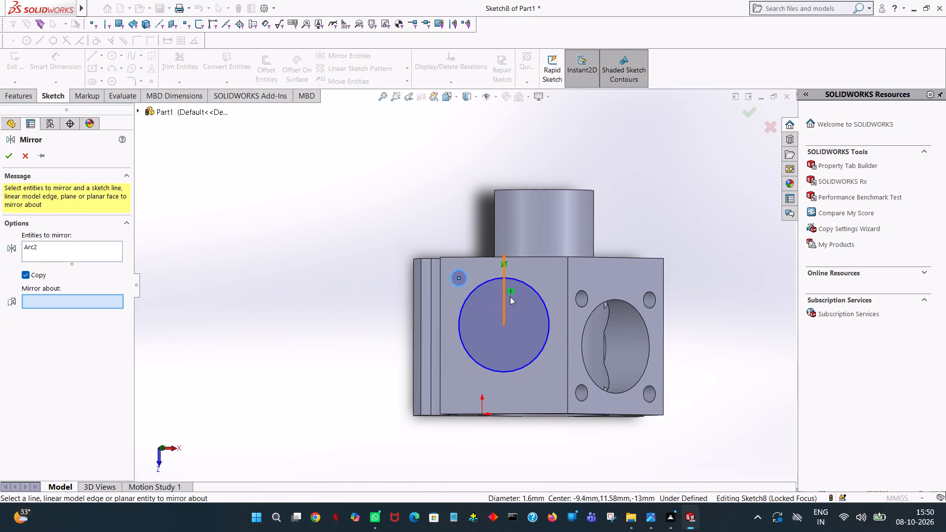
pyautogui.click(505, 297)
pyautogui.click(9, 157)
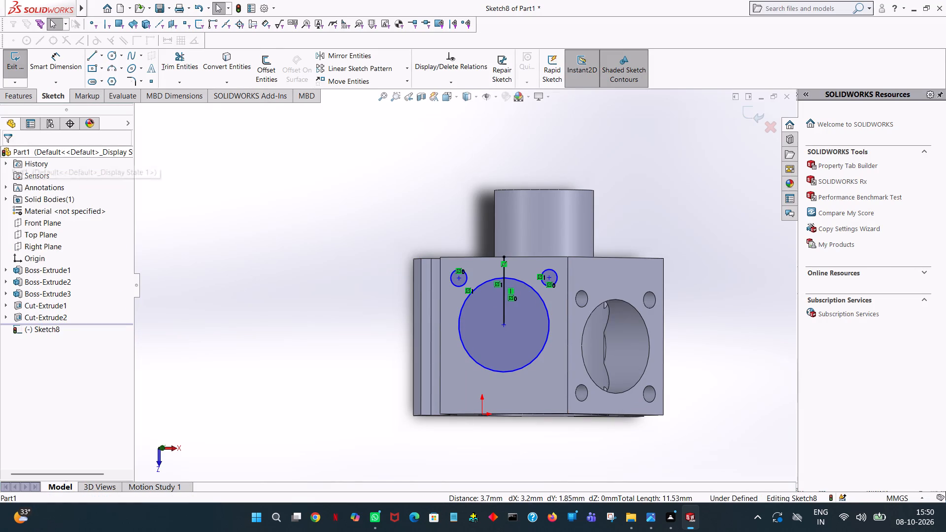
# Trim away the vertical mirror line both outside and inside the large circle.
pyautogui.click(186, 69)
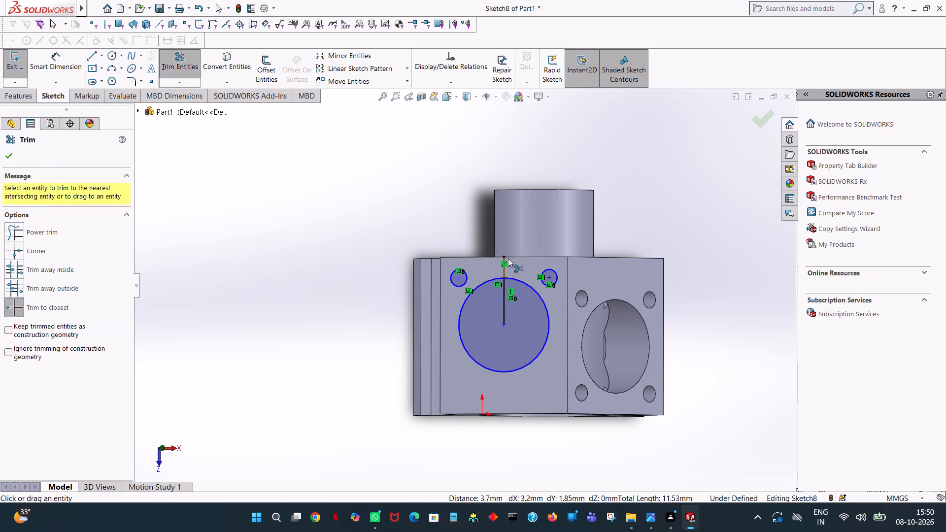
pyautogui.click(505, 273)
pyautogui.click(504, 285)
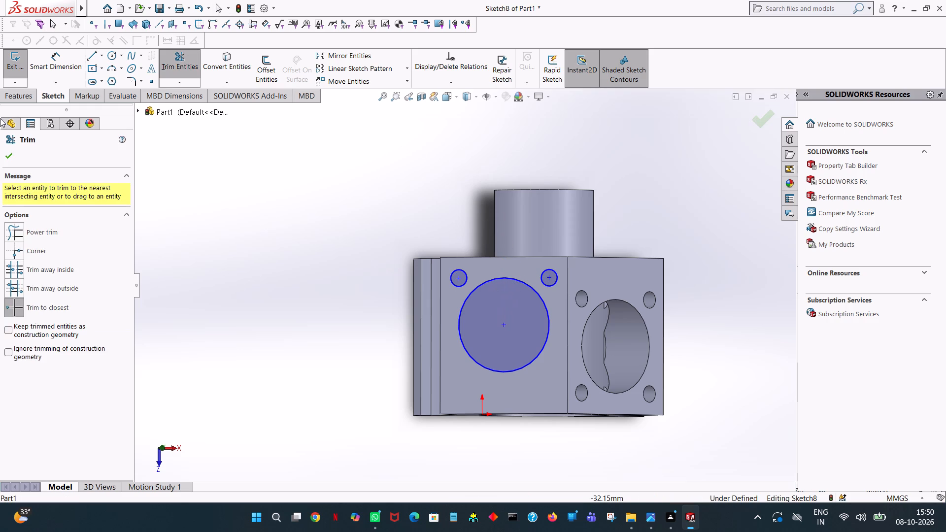
pyautogui.click(16, 154)
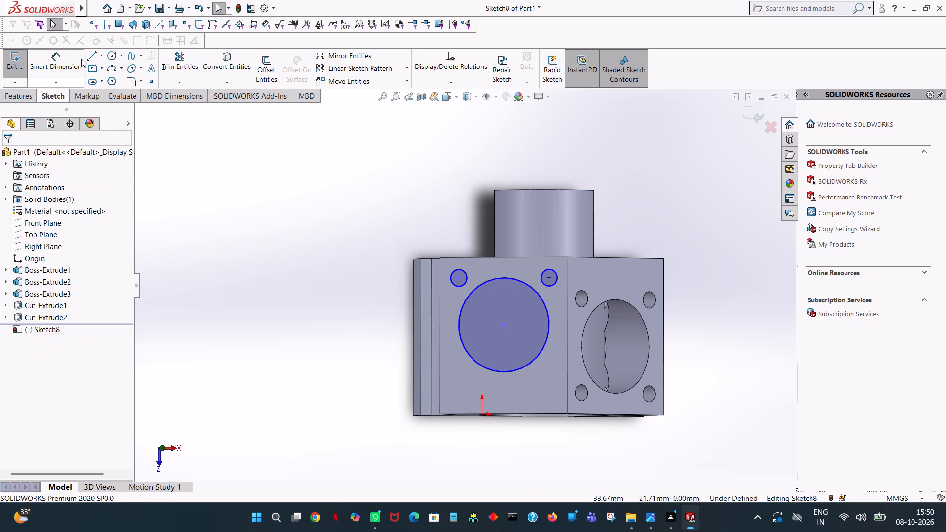
# Sketch a horizontal line from the large circle's grooved-side quadrant to its centre.
pyautogui.click(92, 59)
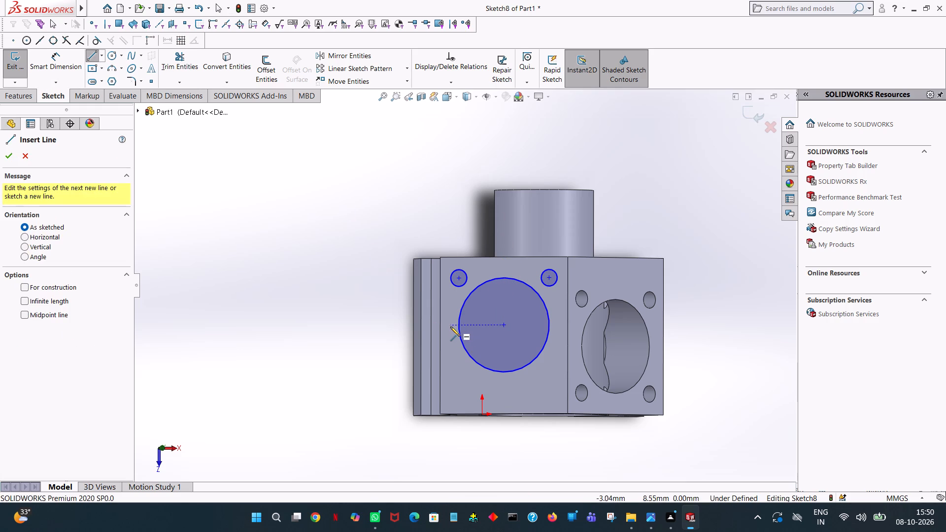
pyautogui.click(458, 325)
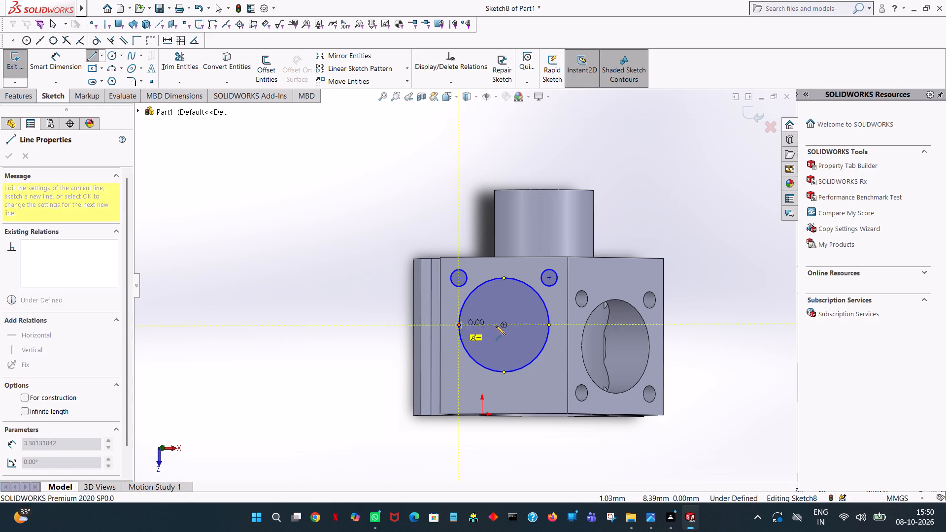
pyautogui.click(505, 327)
pyautogui.rightClick(505, 327)
pyautogui.click(526, 337)
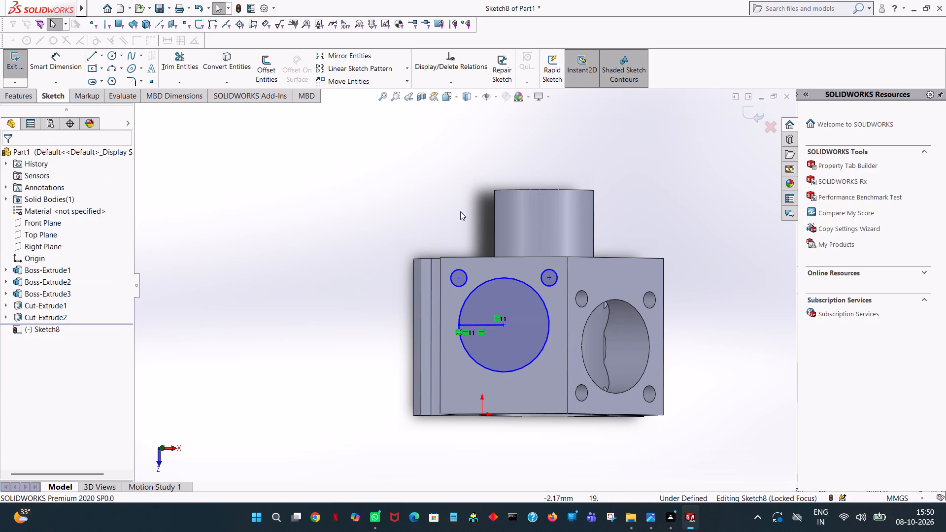
pyautogui.click(460, 205)
# Mirror both small circles about the horizontal line, keeping the originals.
pyautogui.click(346, 50)
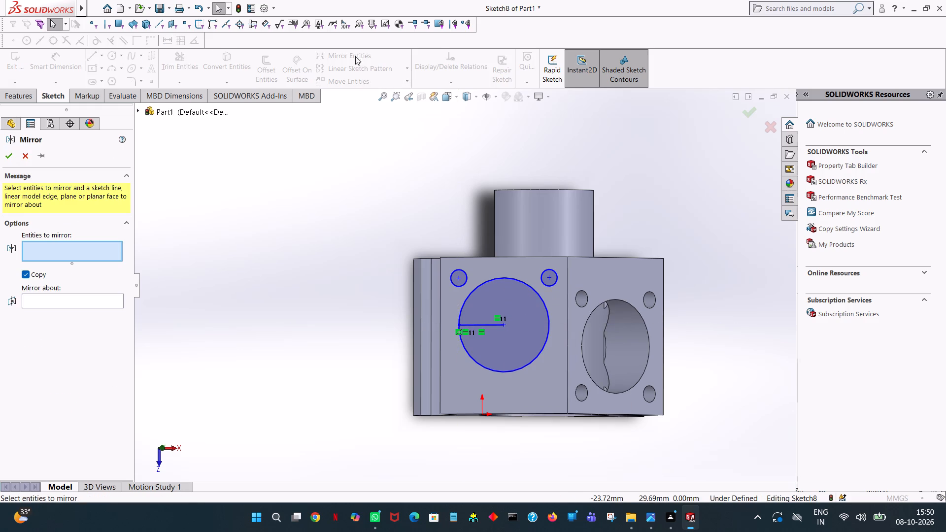
pyautogui.click(466, 270)
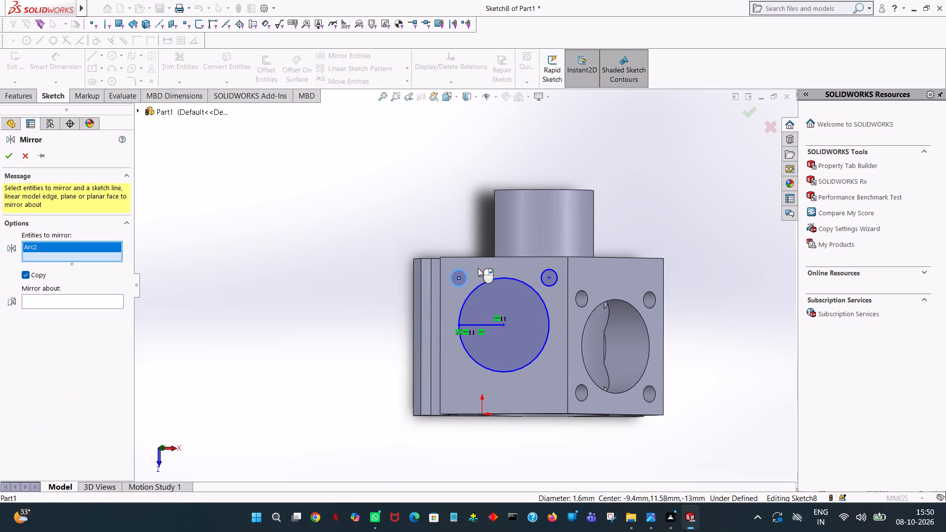
pyautogui.click(550, 267)
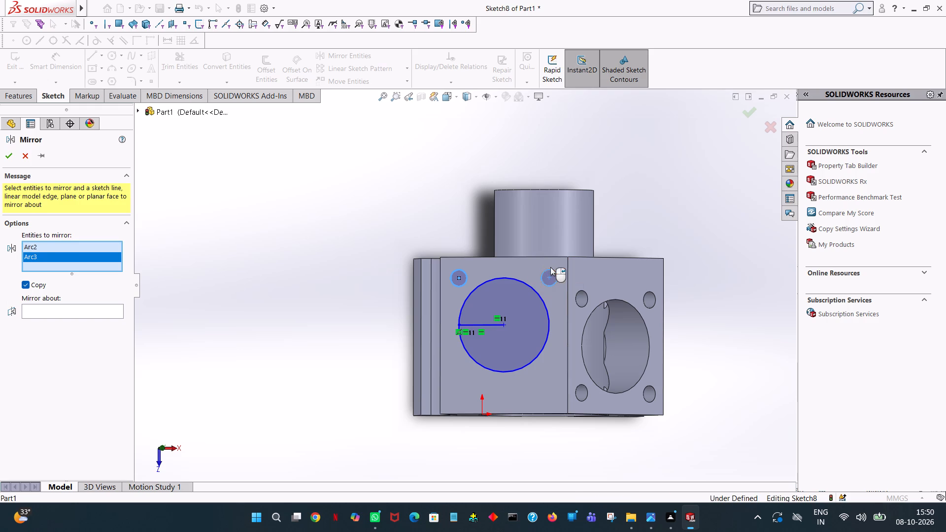
pyautogui.click(52, 307)
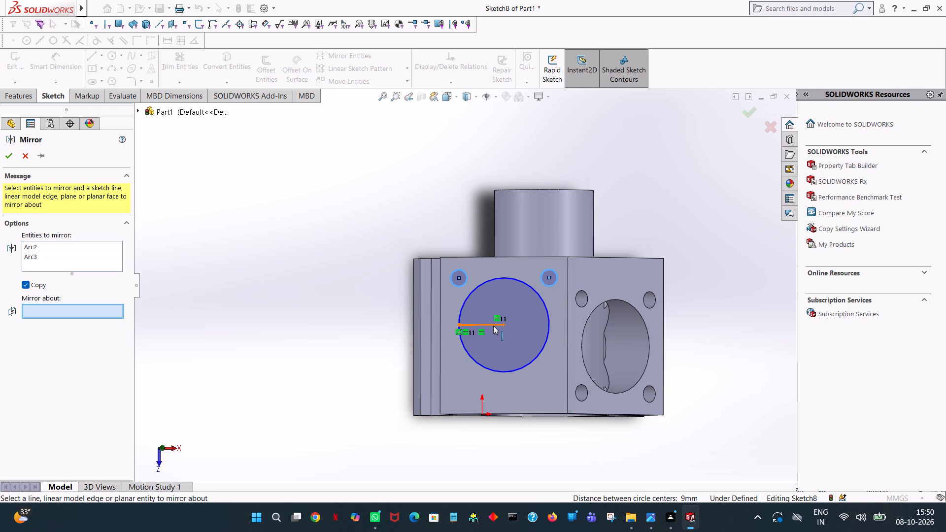
pyautogui.click(493, 326)
pyautogui.click(11, 157)
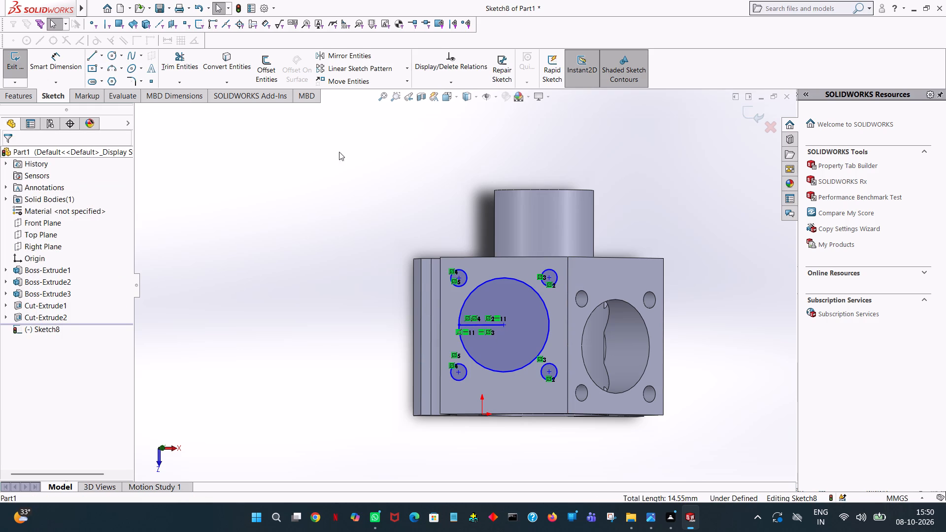
# Trim away the horizontal mirror line inside the large circle.
pyautogui.scroll(1, 603, 246)
pyautogui.moveTo(603, 246); pyautogui.dragTo(542, 73, button='middle')
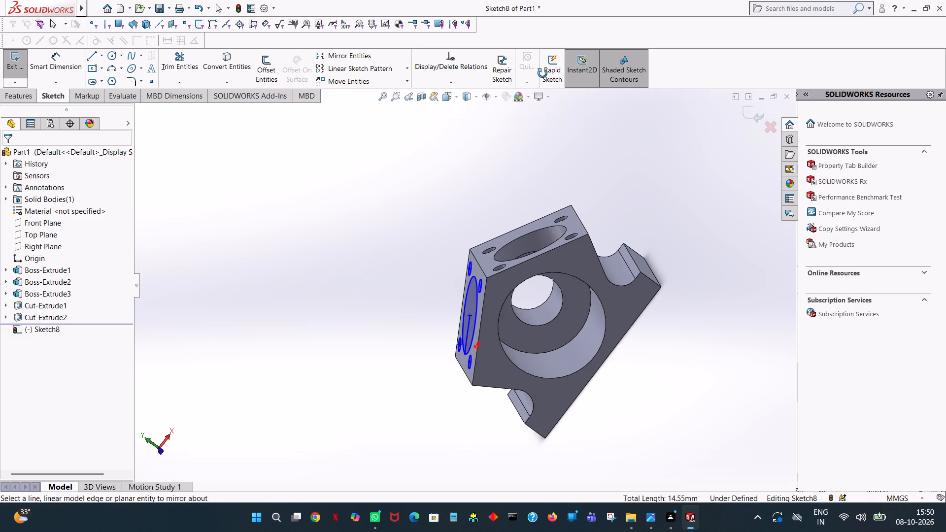
pyautogui.moveTo(542, 73); pyautogui.dragTo(538, 147, button='middle')
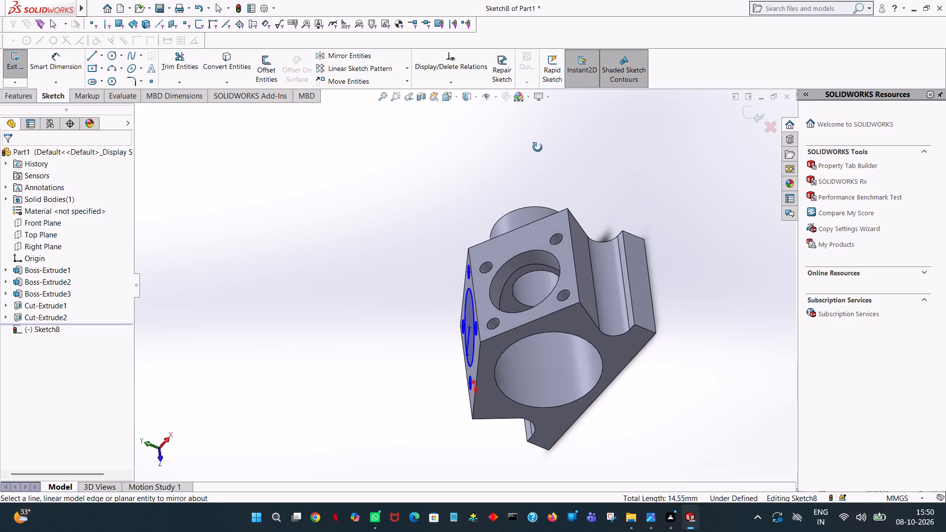
pyautogui.moveTo(538, 147); pyautogui.dragTo(534, 153, button='middle')
pyautogui.scroll(1, 544, 181)
pyautogui.moveTo(545, 179); pyautogui.dragTo(609, 153, button='middle')
pyautogui.scroll(1, 612, 151)
pyautogui.click(183, 60)
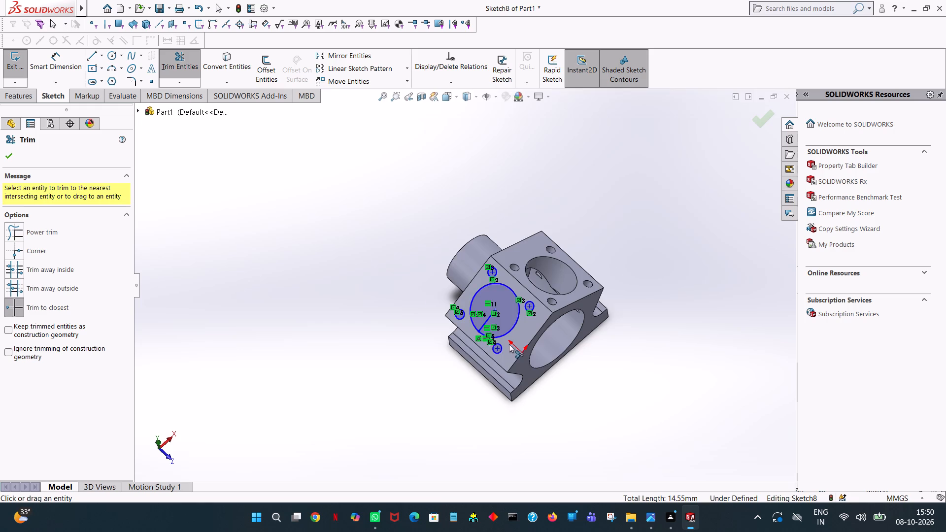
pyautogui.scroll(-7, 519, 346)
pyautogui.click(346, 229)
pyautogui.click(339, 224)
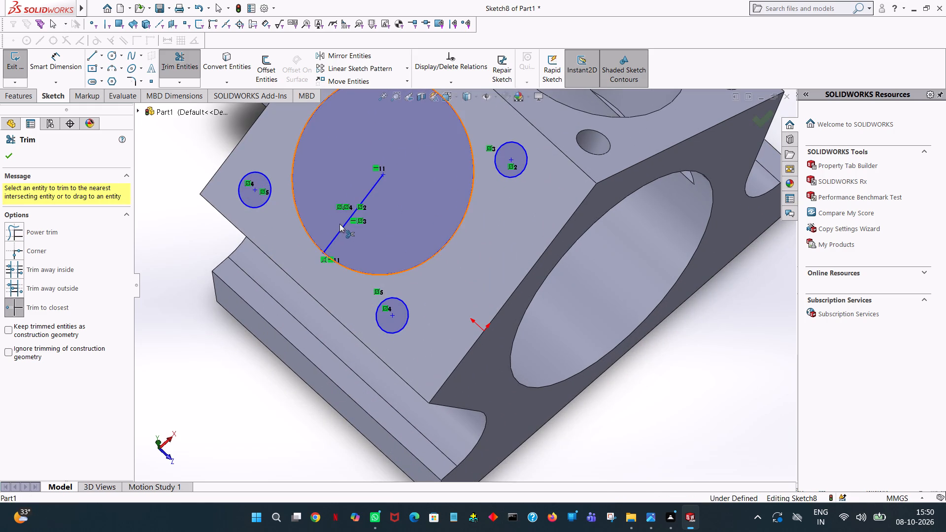
pyautogui.click(348, 222)
pyautogui.scroll(3, 415, 212)
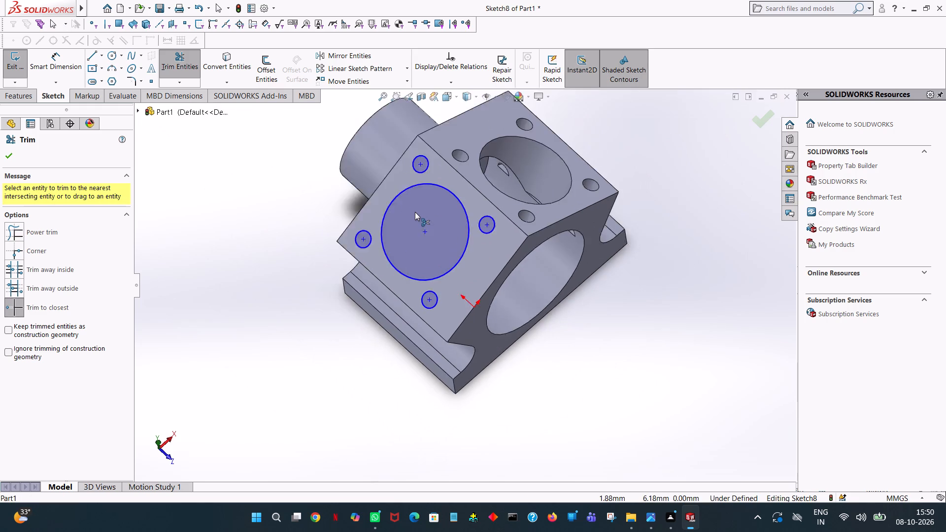
pyautogui.scroll(2, 415, 212)
pyautogui.click(10, 159)
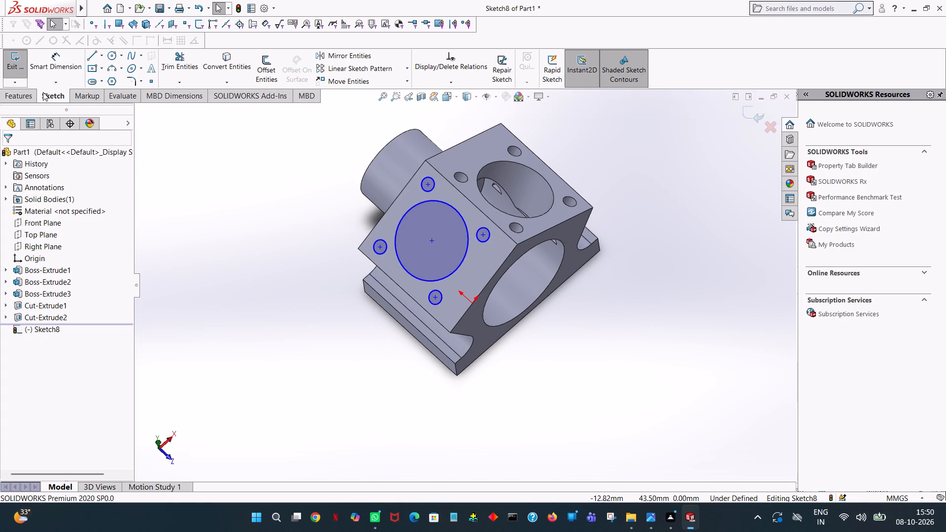
# Dimension the diameters of the two small corner circles nearest the cylindrical boss.
pyautogui.click(65, 58)
pyautogui.click(381, 240)
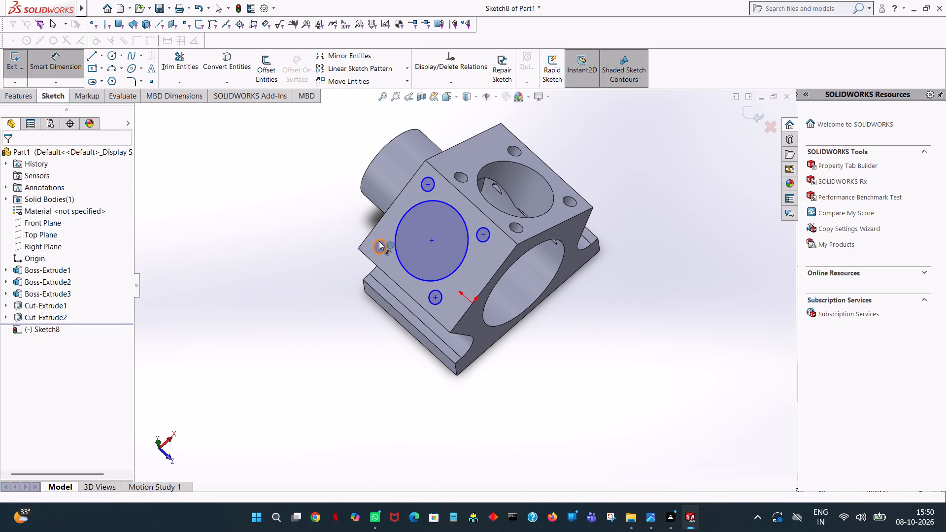
pyautogui.click(268, 238)
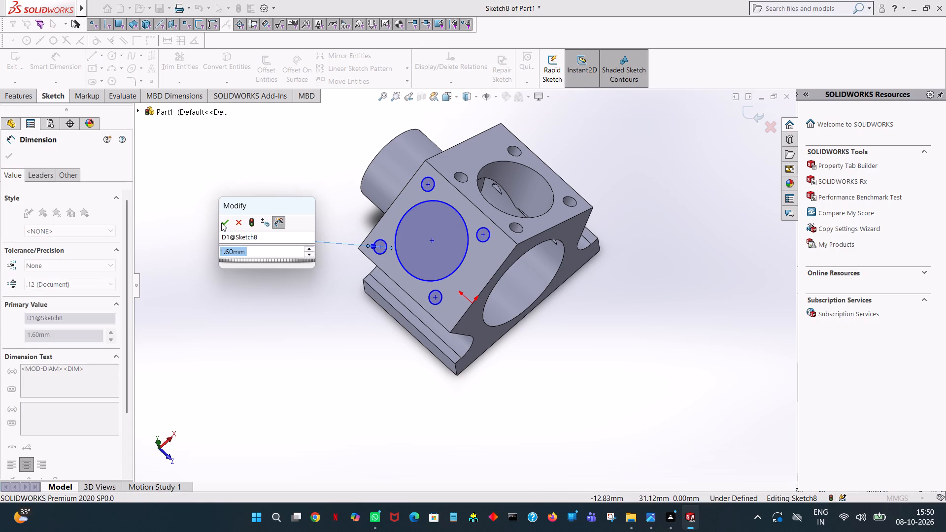
pyautogui.click(221, 223)
pyautogui.moveTo(269, 165); pyautogui.dragTo(275, 164)
pyautogui.click(430, 178)
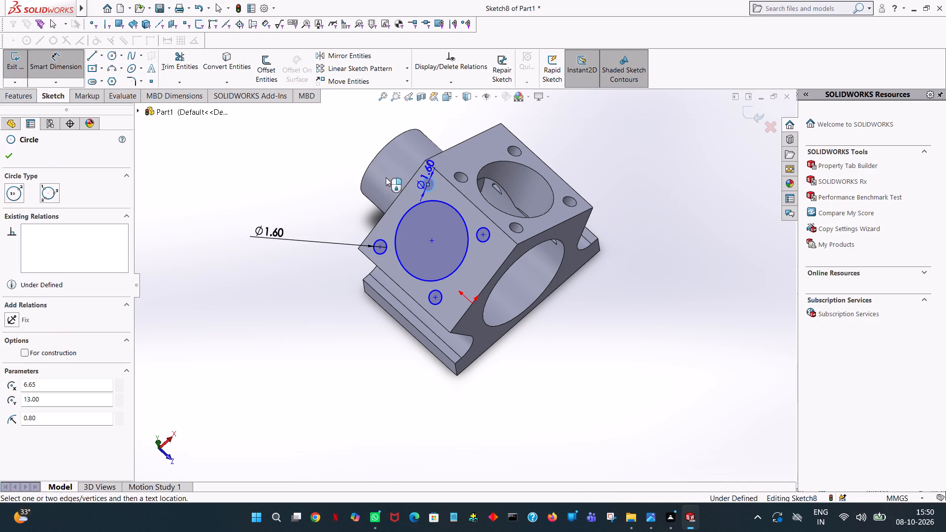
pyautogui.click(331, 177)
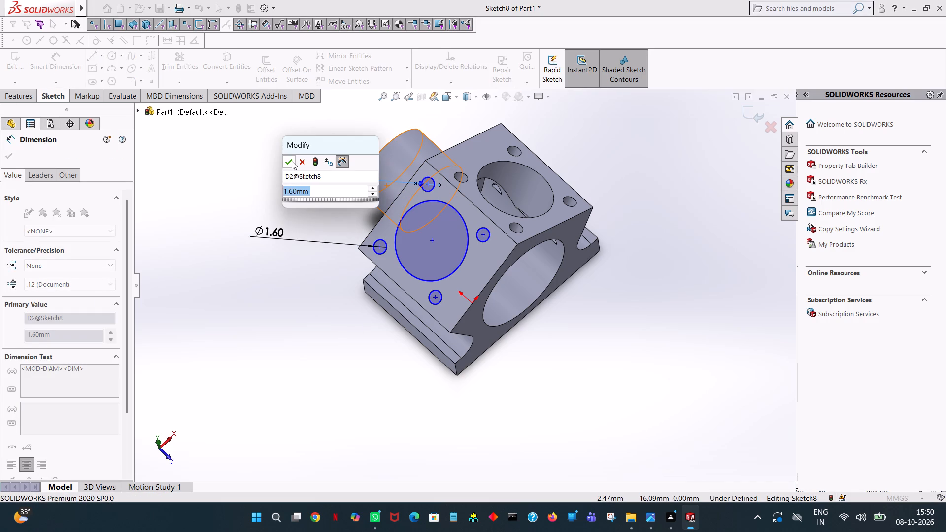
pyautogui.click(292, 161)
# Dimension the diameters of the two small corner circles farthest from the cylindrical boss.
pyautogui.click(487, 237)
pyautogui.click(501, 277)
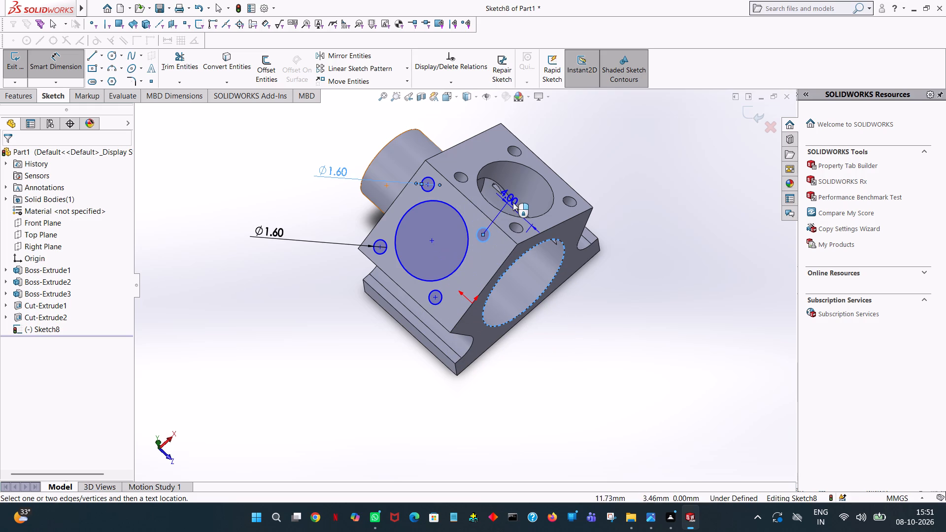
pyautogui.moveTo(498, 263); pyautogui.dragTo(542, 245, button='middle')
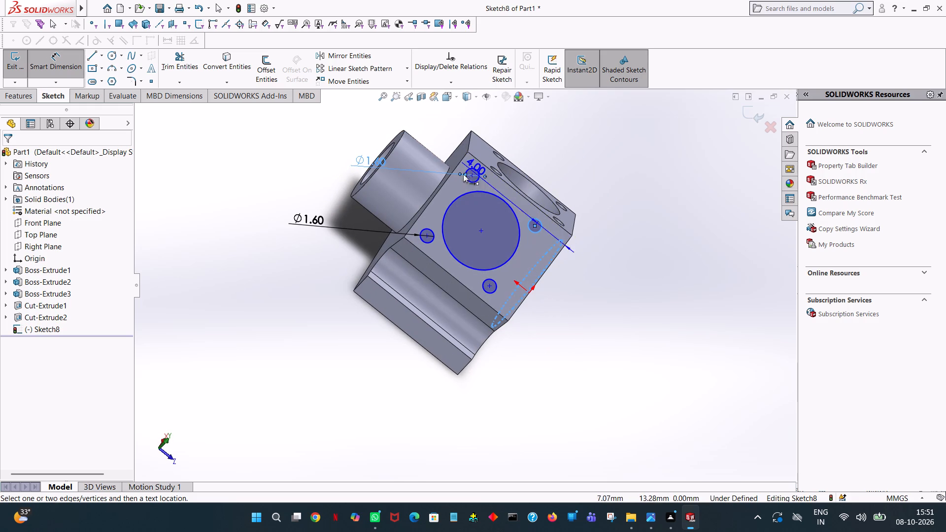
pyautogui.keyDown('ctrl'); pyautogui.scroll(-5, 462, 174); pyautogui.keyUp('ctrl')
pyautogui.keyDown('ctrl'); pyautogui.scroll(4, 521, 190); pyautogui.keyUp('ctrl')
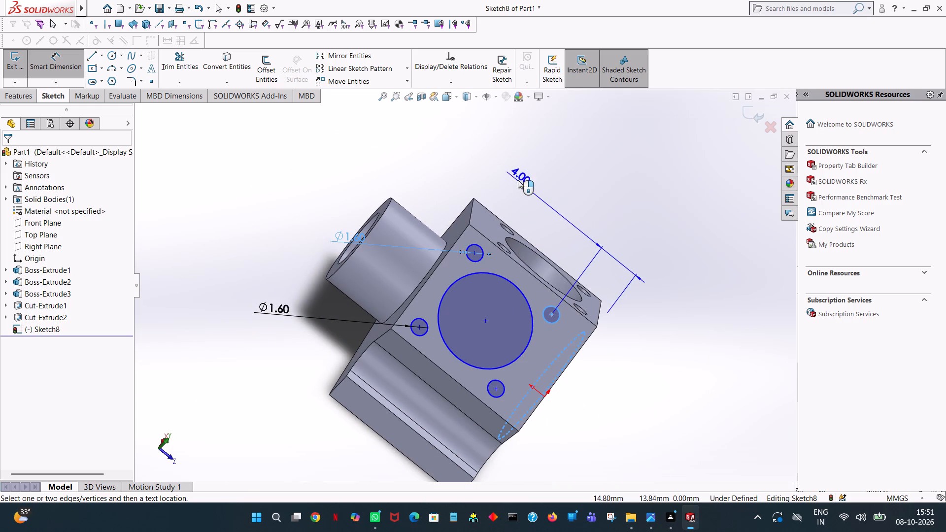
pyautogui.press('Escape')
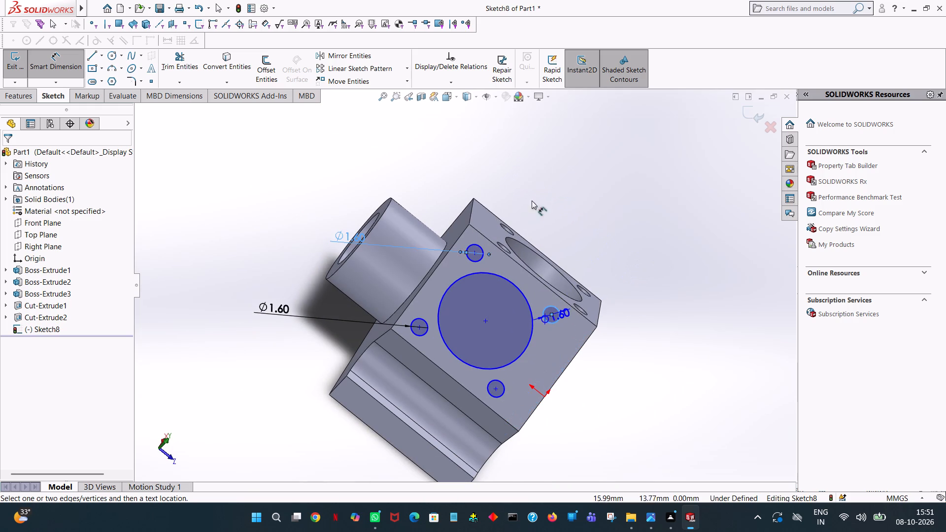
pyautogui.click(647, 349)
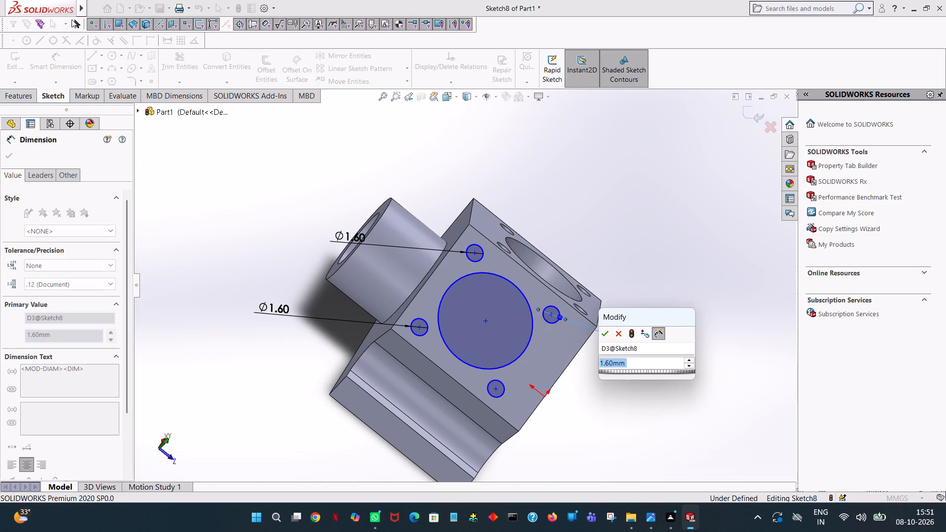
pyautogui.click(604, 333)
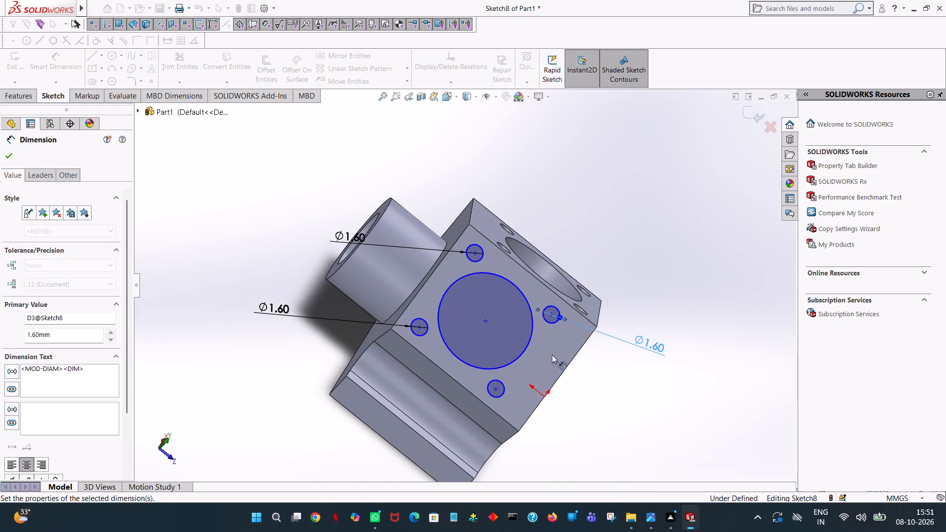
pyautogui.moveTo(529, 240); pyautogui.dragTo(639, 529)
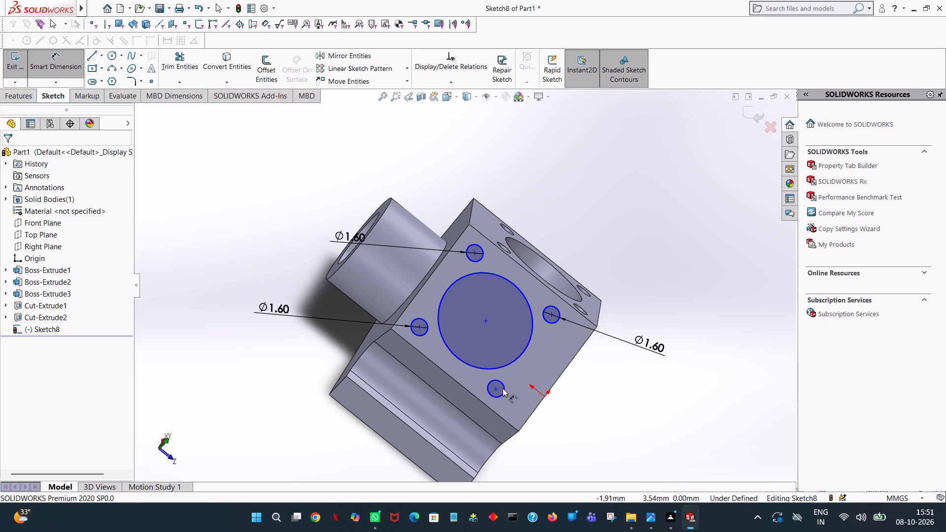
pyautogui.scroll(-5, 506, 390)
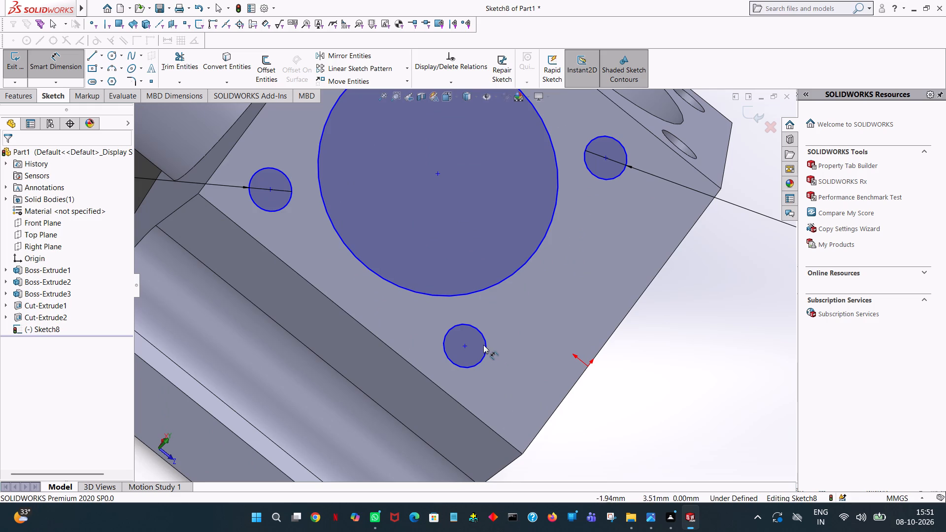
pyautogui.click(485, 341)
pyautogui.click(668, 421)
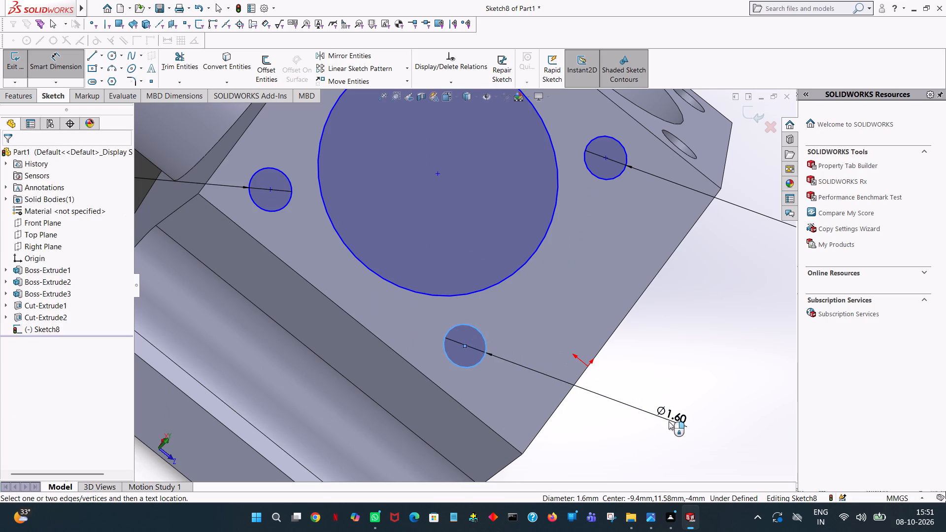
pyautogui.click(623, 404)
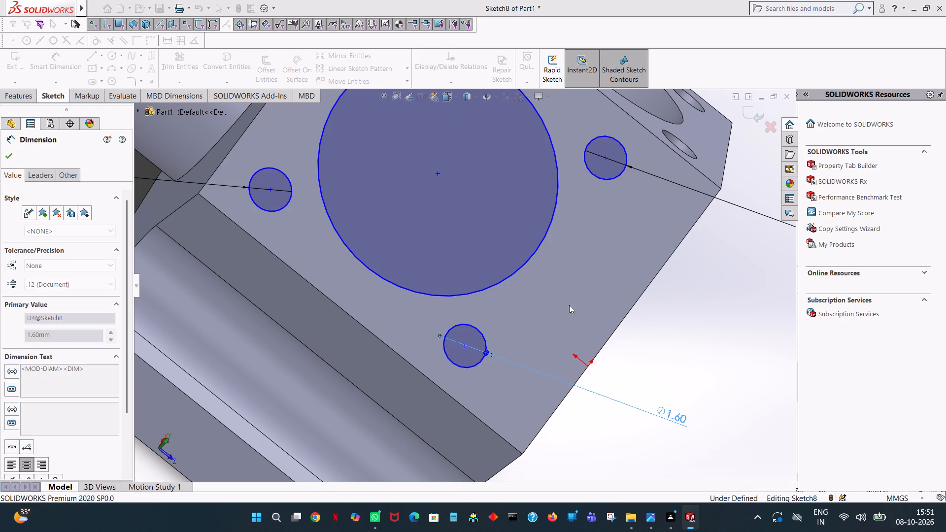
# Dimension the diameter of the large central circle.
pyautogui.click(544, 234)
pyautogui.click(712, 312)
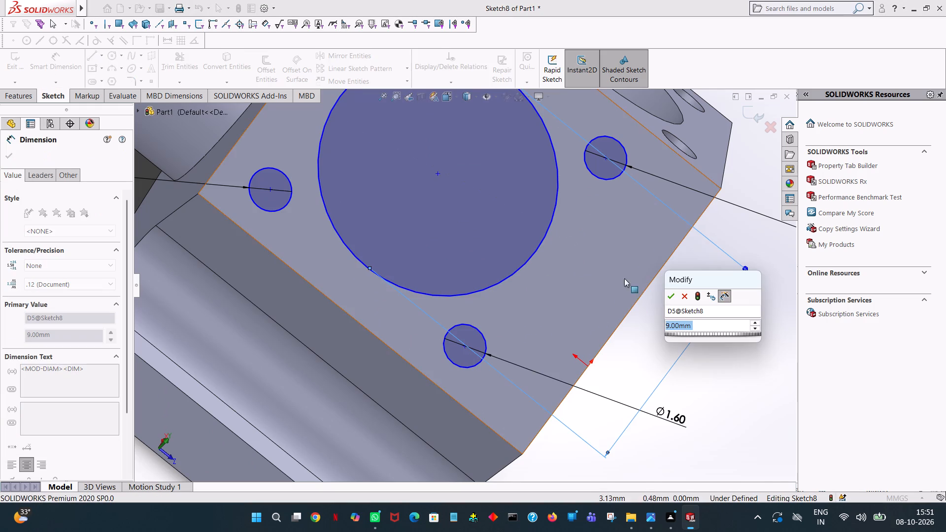
pyautogui.click(670, 291)
pyautogui.scroll(-5, 697, 319)
pyautogui.scroll(8, 675, 309)
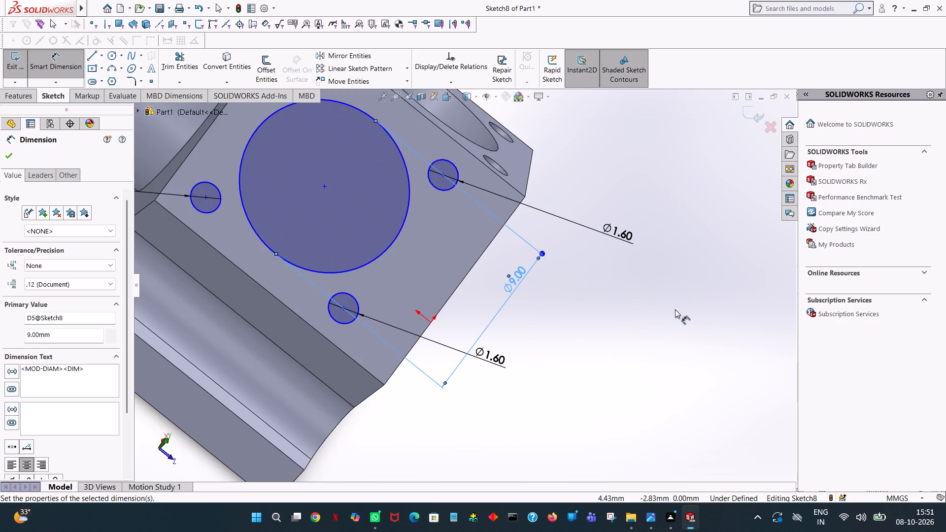
pyautogui.click(523, 284)
pyautogui.click(634, 379)
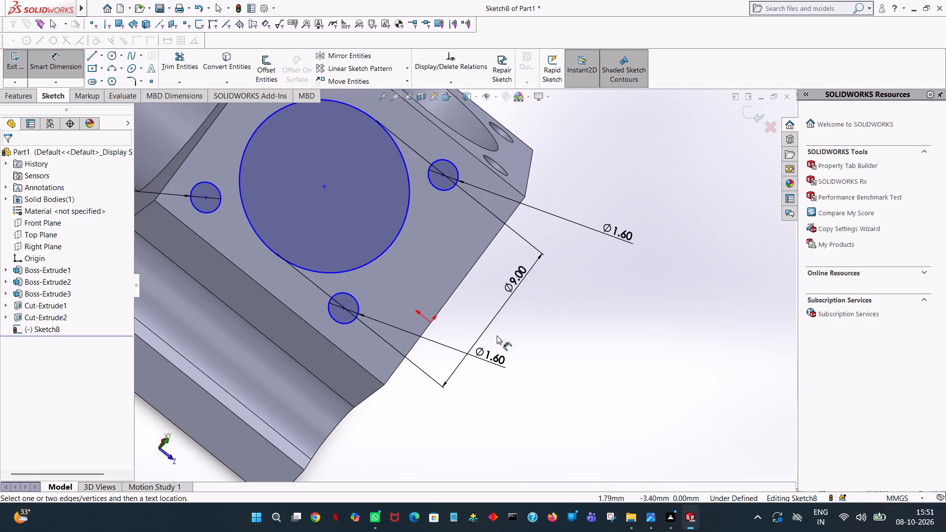
# View the sketch face straight on and dimension the vertical distance from the origin to the large circle's centre.
pyautogui.scroll(-2, 466, 308)
pyautogui.scroll(5, 466, 308)
pyautogui.moveTo(365, 301); pyautogui.dragTo(349, 312)
pyautogui.moveTo(345, 308); pyautogui.dragTo(349, 312, button='middle')
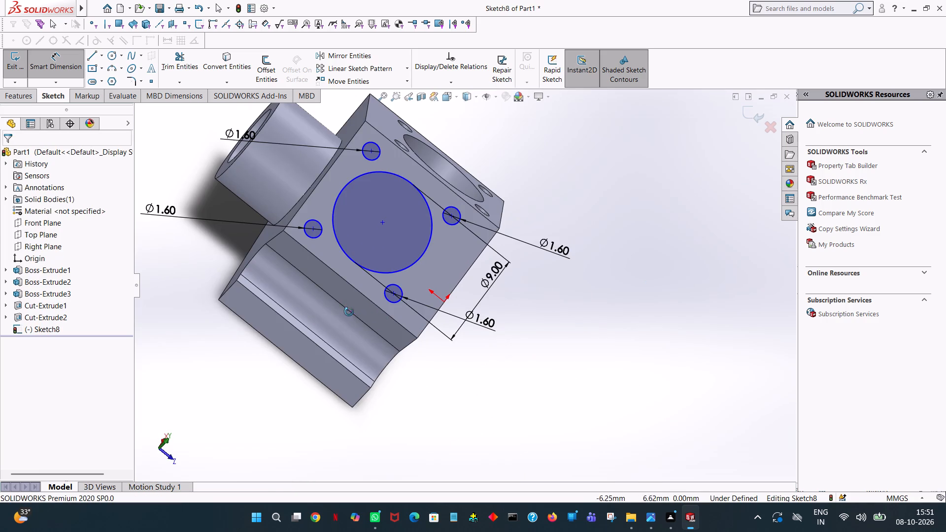
pyautogui.moveTo(349, 312); pyautogui.dragTo(350, 314)
pyautogui.moveTo(349, 312); pyautogui.dragTo(356, 399, button='middle')
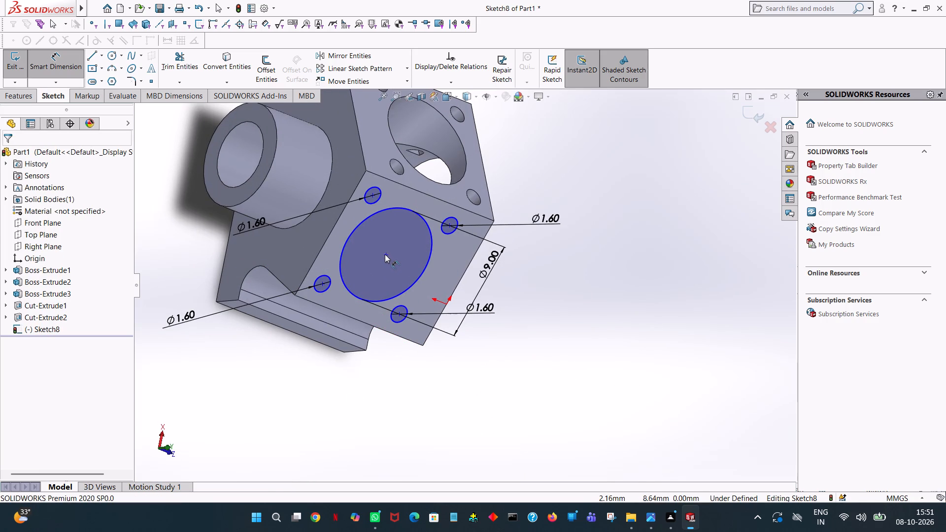
pyautogui.scroll(-6, 385, 254)
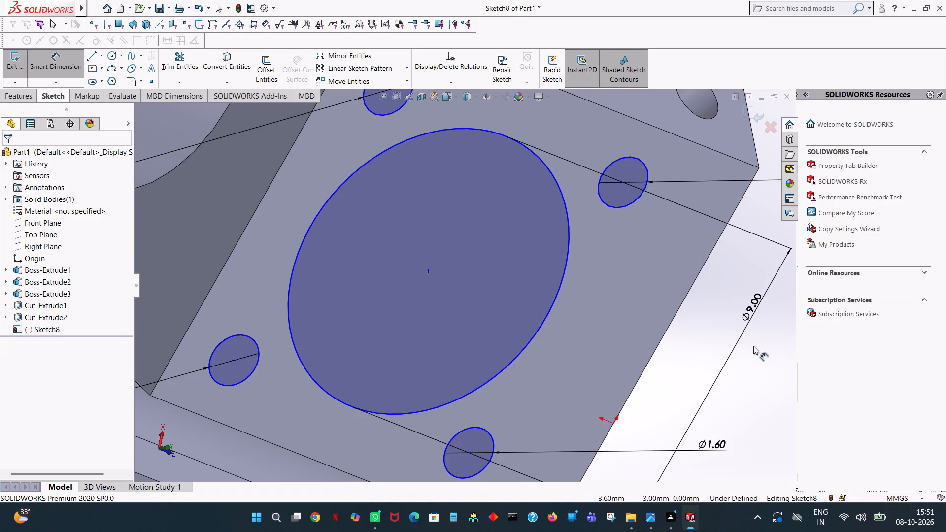
pyautogui.click(753, 346)
pyautogui.press('space')
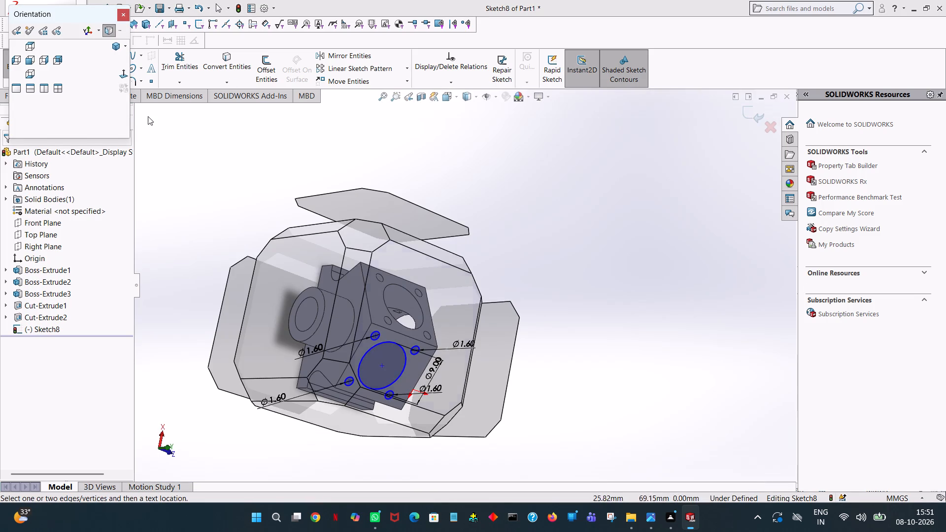
pyautogui.click(118, 73)
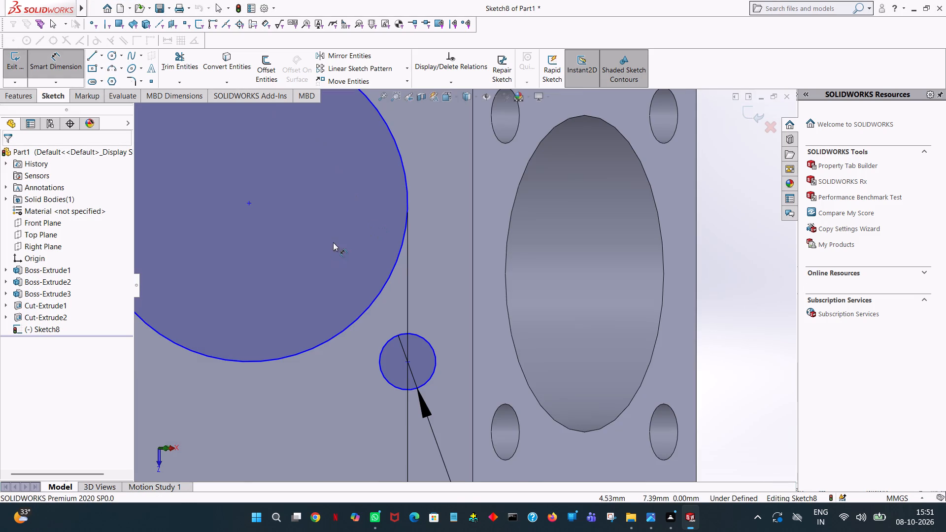
pyautogui.scroll(7, 328, 228)
pyautogui.scroll(-2, 376, 241)
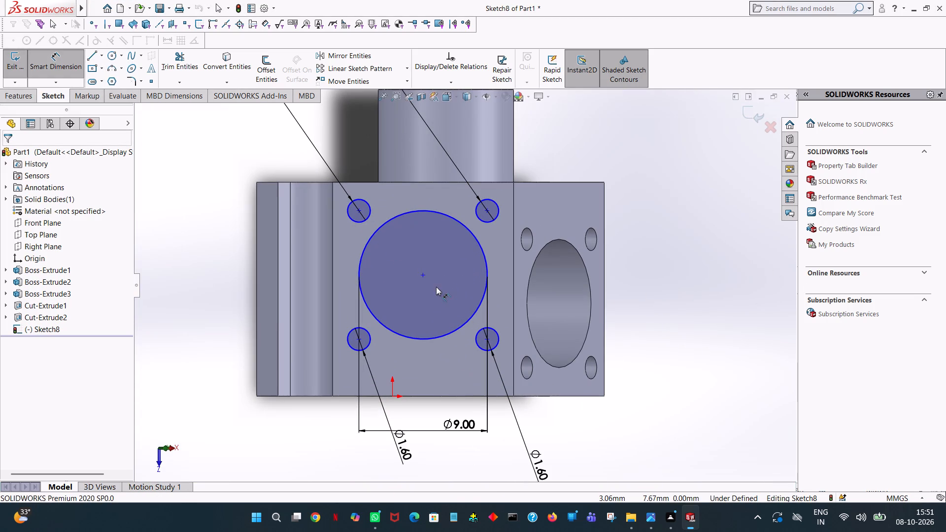
pyautogui.click(423, 274)
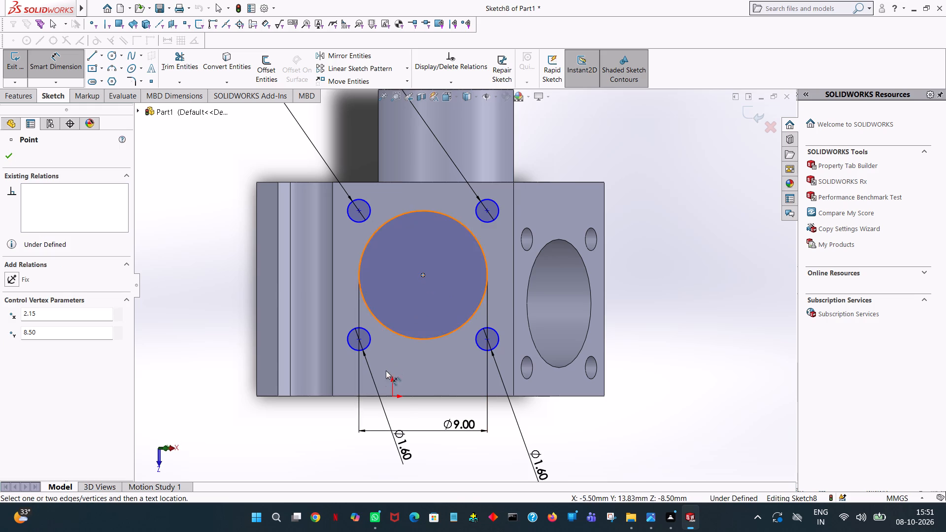
pyautogui.click(390, 395)
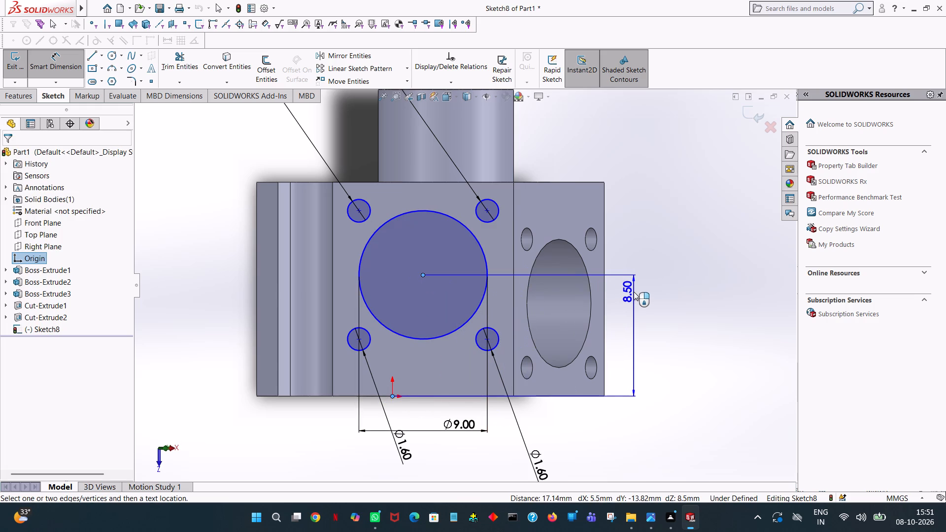
pyautogui.click(634, 292)
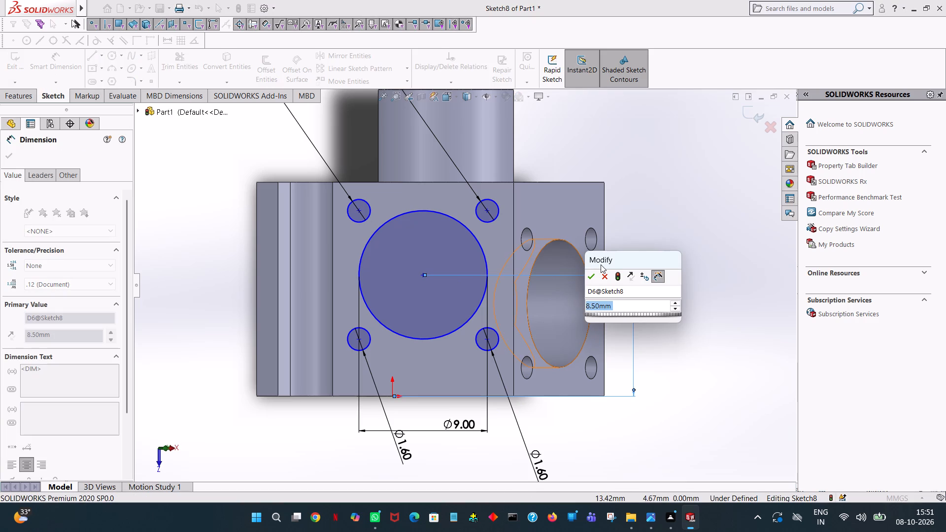
pyautogui.click(590, 272)
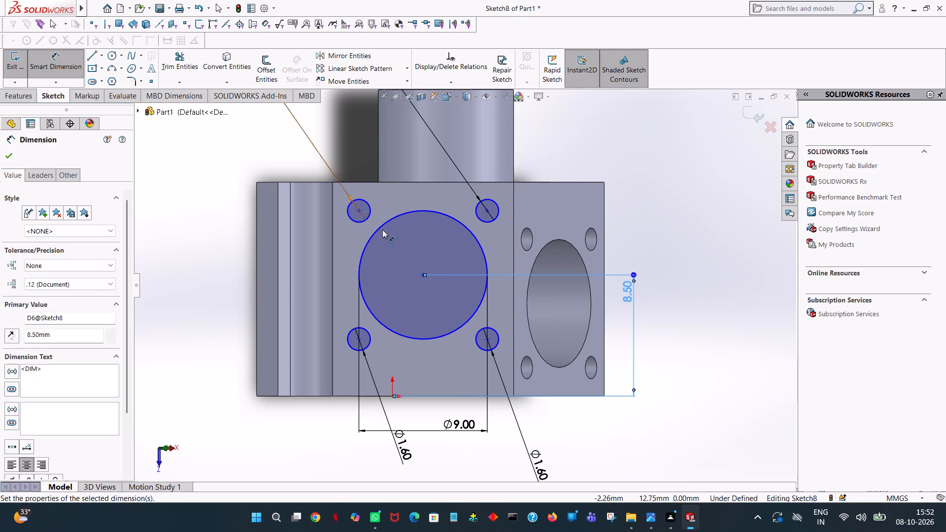
# Dimension the vertical and horizontal distances from the origin to the centre of the face's upper-left small circle.
pyautogui.click(356, 211)
pyautogui.click(391, 397)
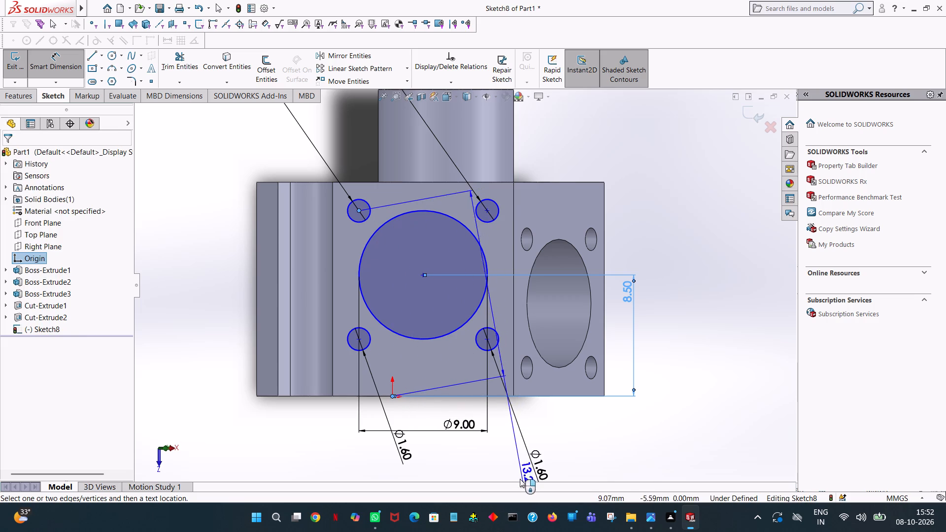
pyautogui.click(235, 348)
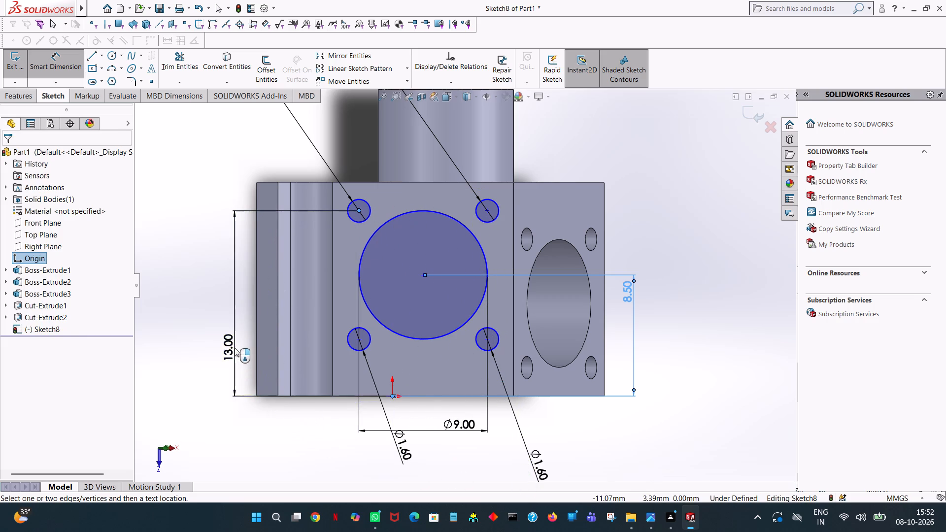
pyautogui.click(197, 330)
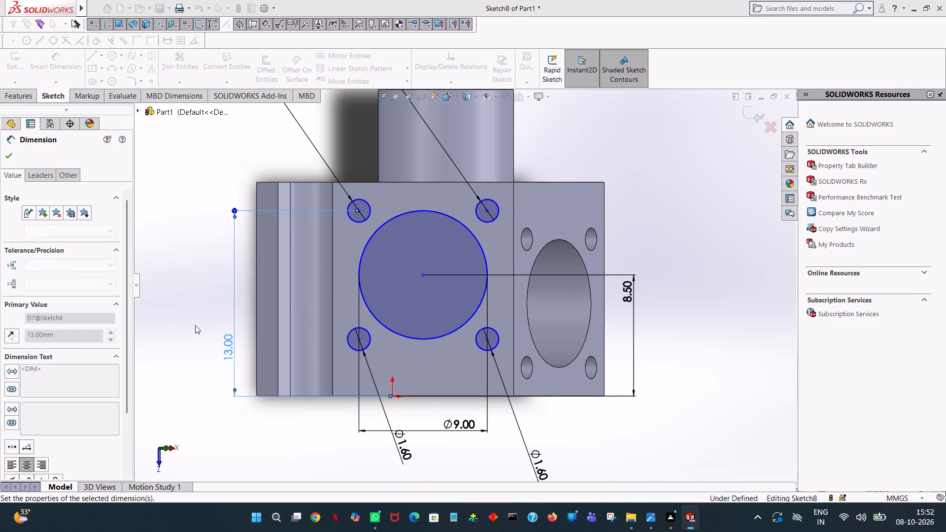
pyautogui.click(183, 143)
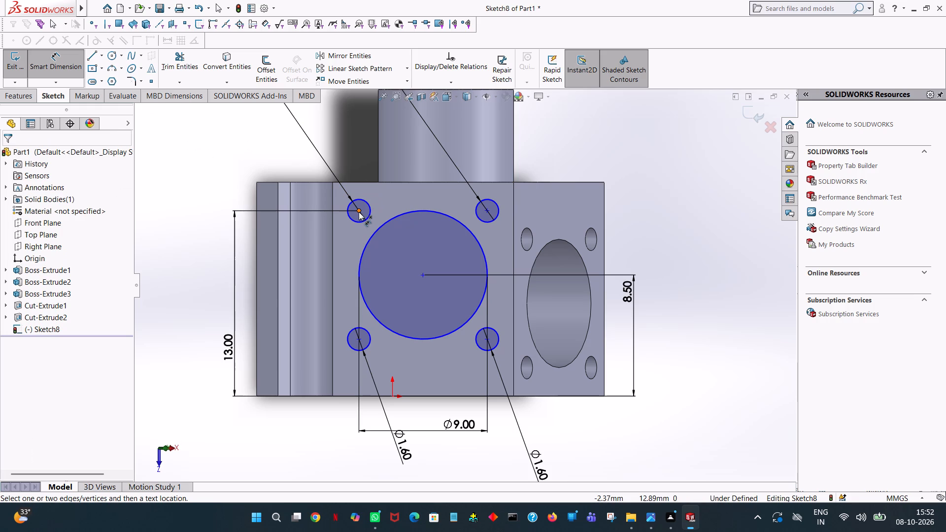
pyautogui.click(359, 212)
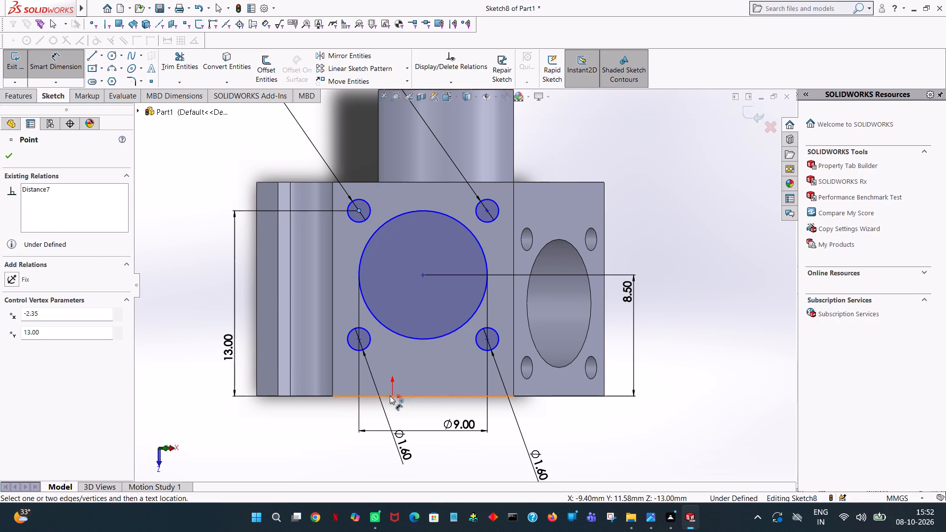
pyautogui.click(393, 397)
pyautogui.click(383, 455)
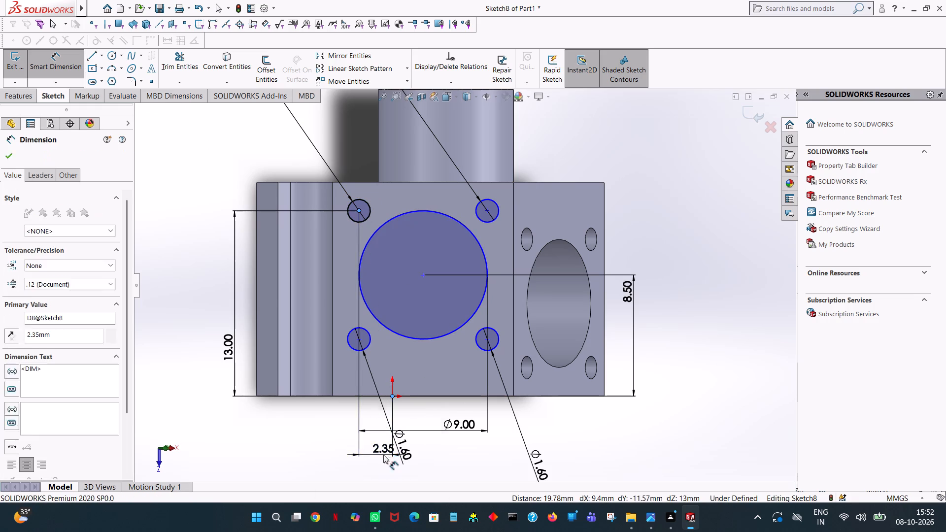
pyautogui.click(341, 438)
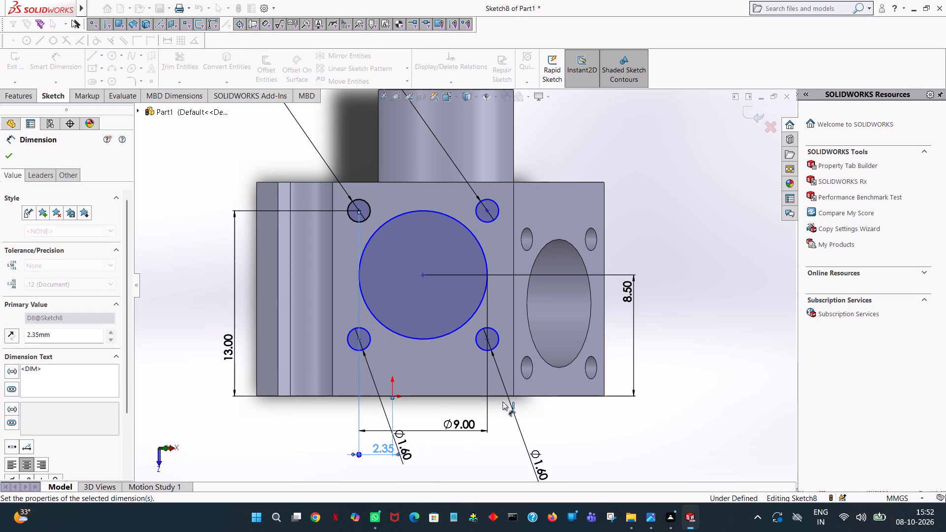
pyautogui.click(463, 411)
# Dimension the horizontal distance from the origin to the large central circle's centre.
pyautogui.click(423, 273)
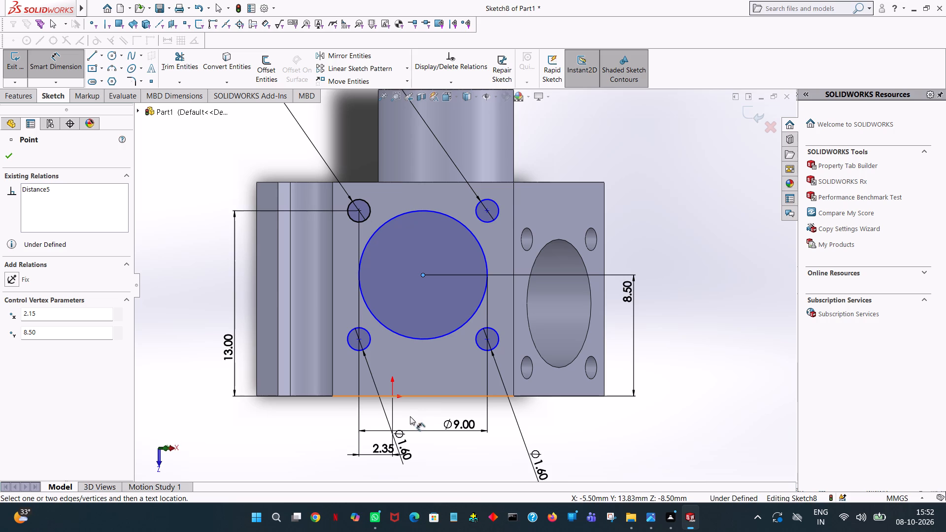
pyautogui.click(391, 395)
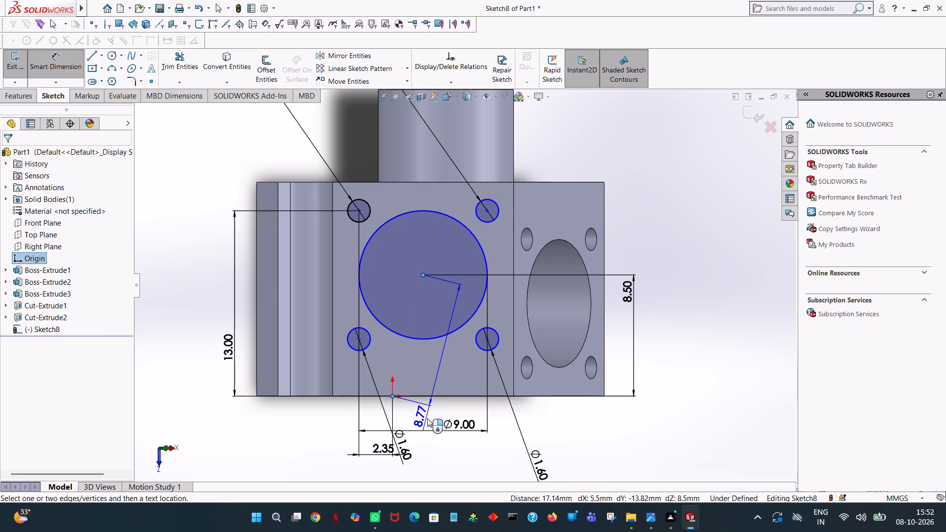
pyautogui.click(413, 422)
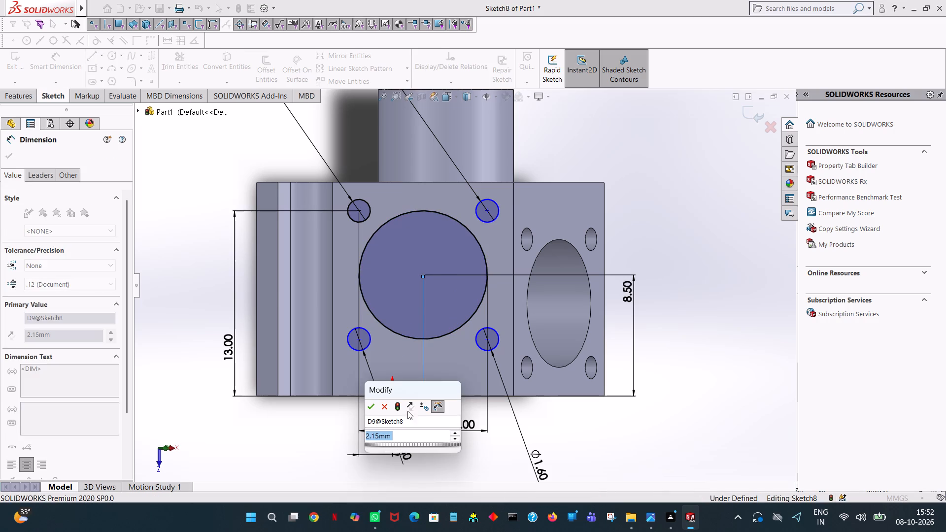
pyautogui.click(370, 405)
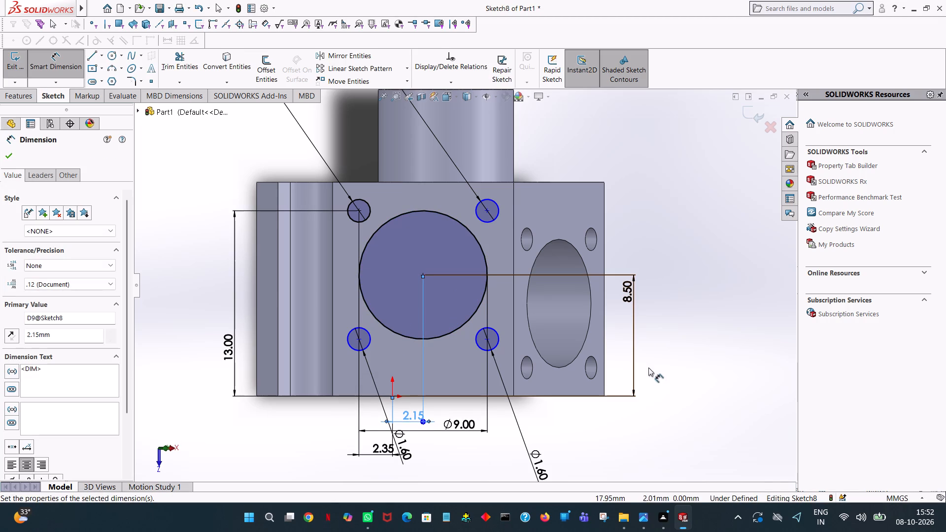
pyautogui.click(667, 384)
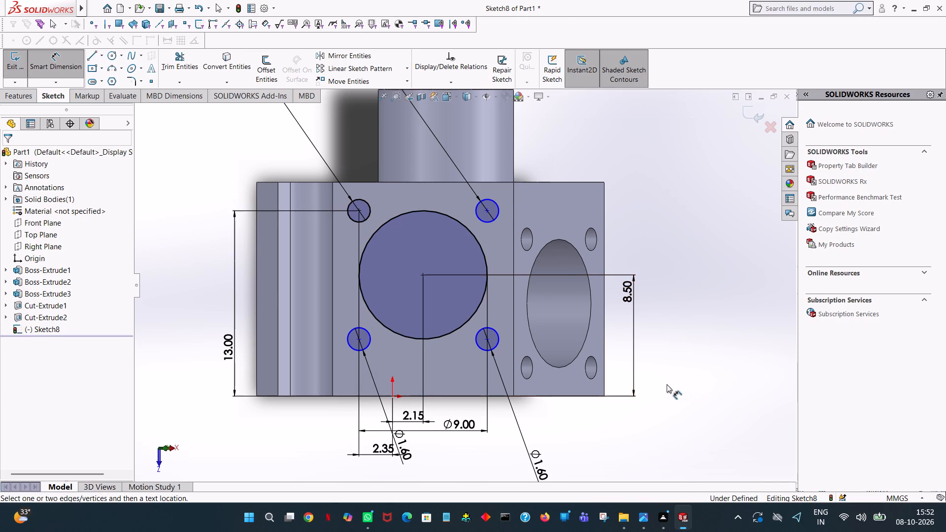
# Dimension the vertical and horizontal distances from the origin to the centre of the face's lower-left small circle.
pyautogui.click(358, 339)
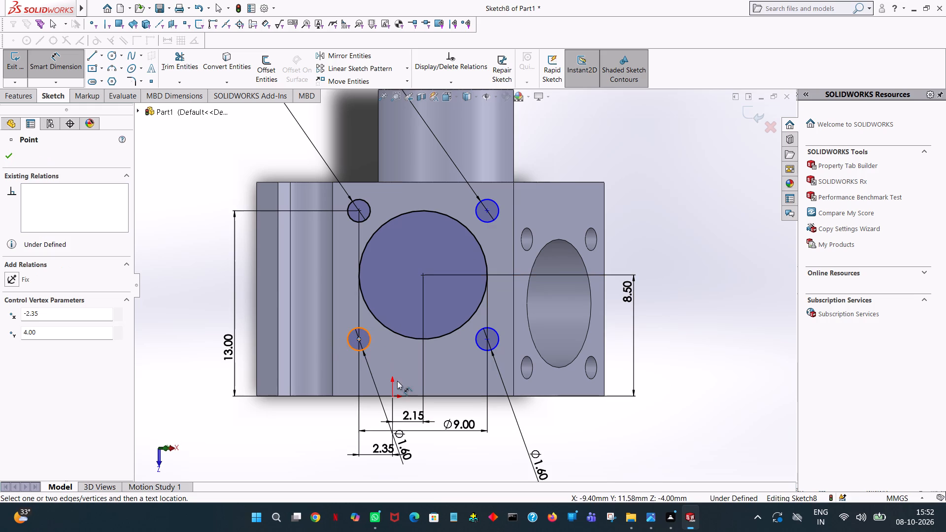
pyautogui.click(394, 398)
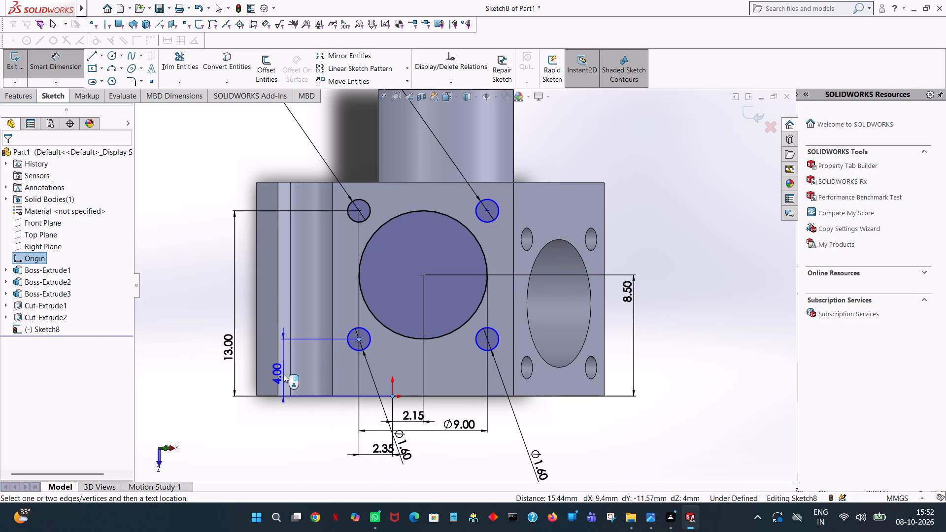
pyautogui.click(283, 373)
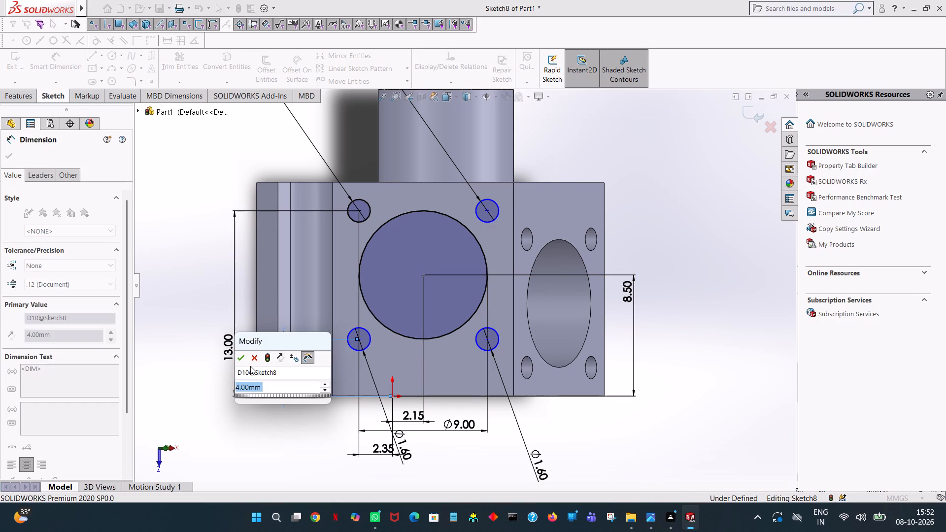
pyautogui.click(250, 366)
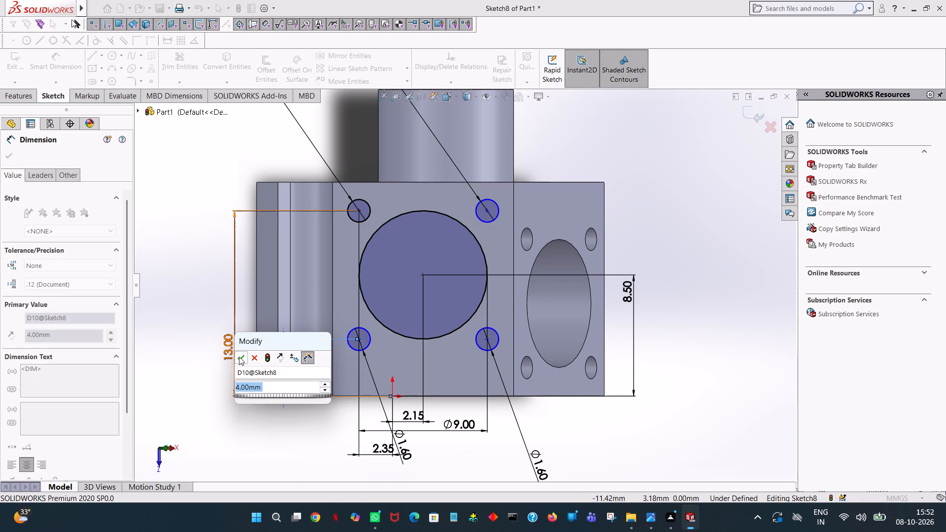
pyautogui.click(239, 357)
pyautogui.click(160, 243)
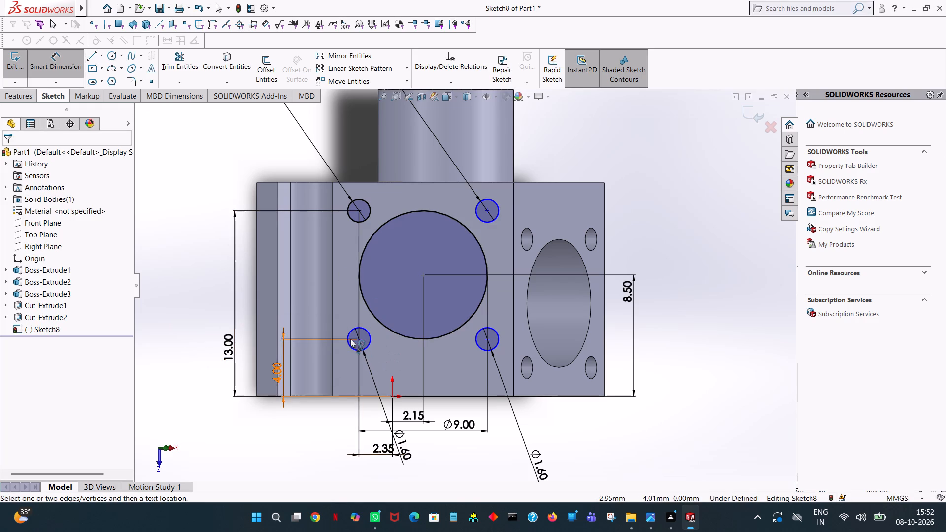
pyautogui.click(358, 336)
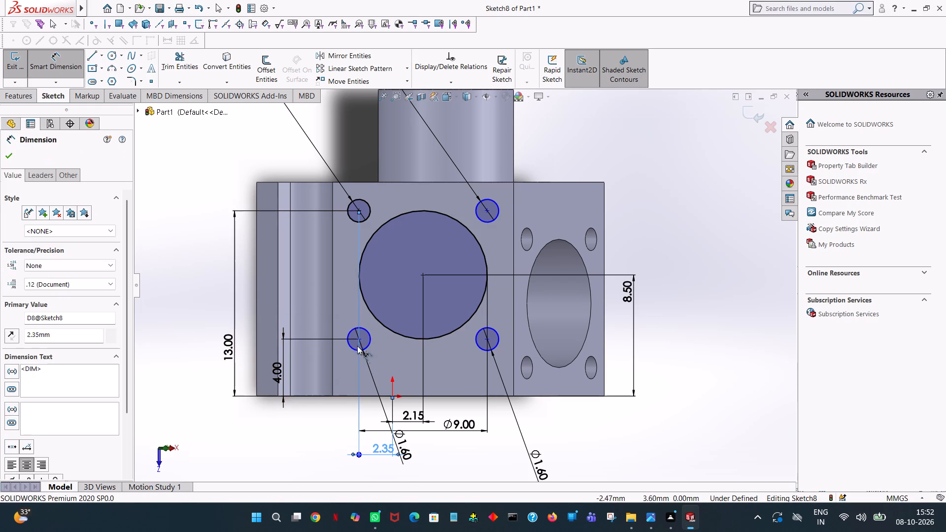
pyautogui.click(359, 338)
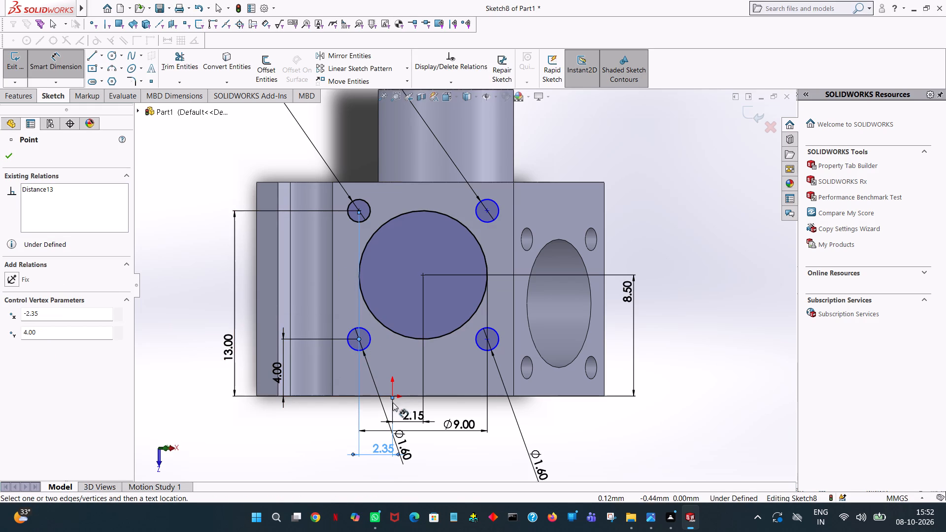
pyautogui.click(393, 394)
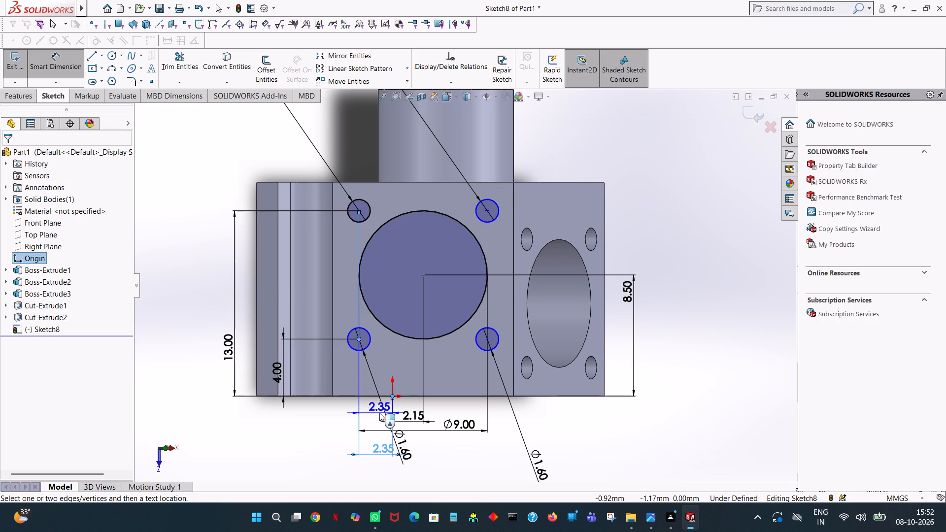
pyautogui.click(379, 413)
pyautogui.click(337, 398)
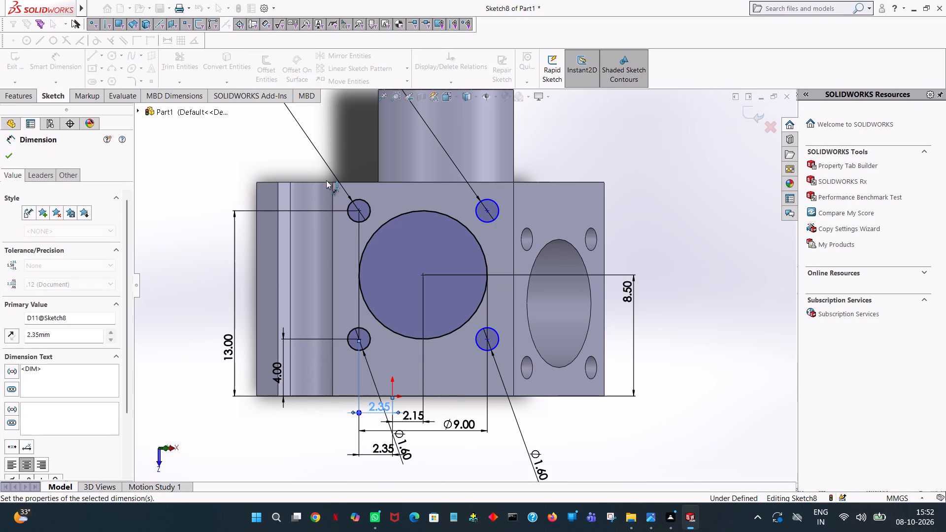
pyautogui.click(255, 156)
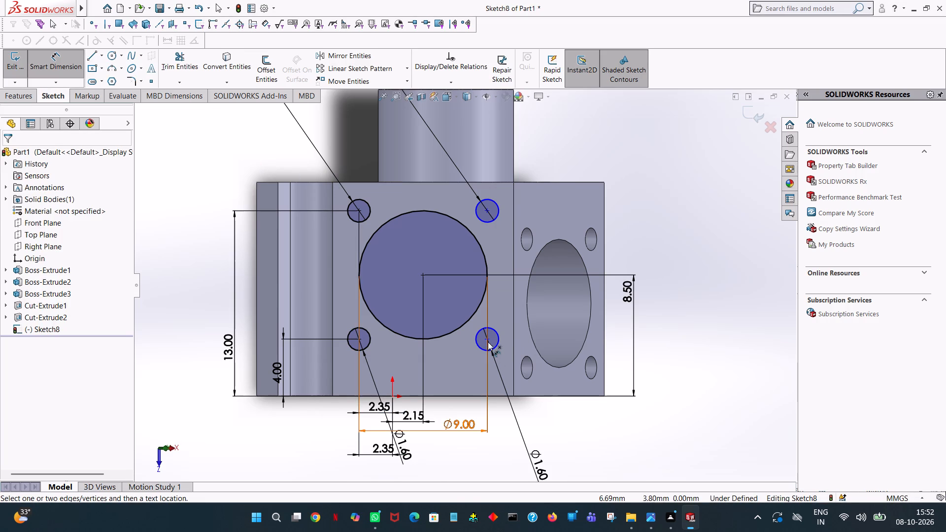
# Dimension the horizontal and vertical distances from the origin to the centre of the face's lower-right small circle.
pyautogui.click(487, 337)
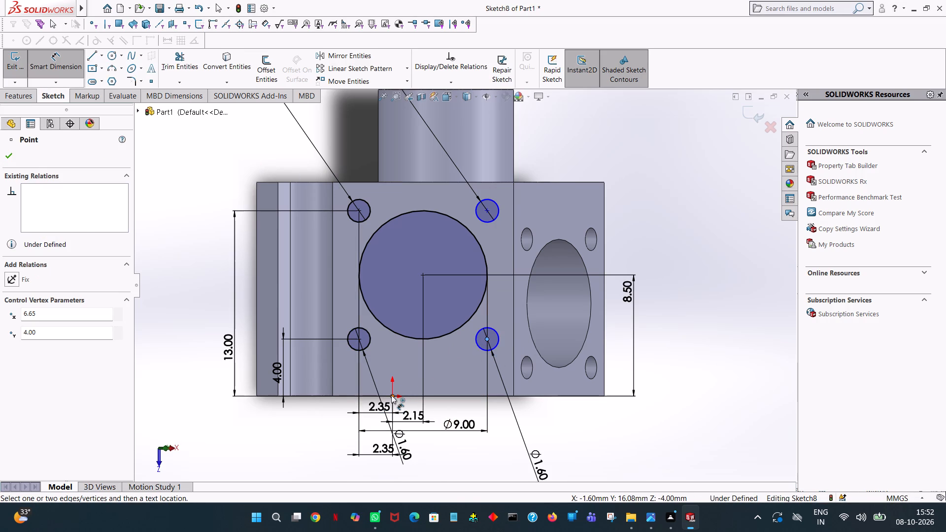
pyautogui.click(391, 395)
pyautogui.click(441, 410)
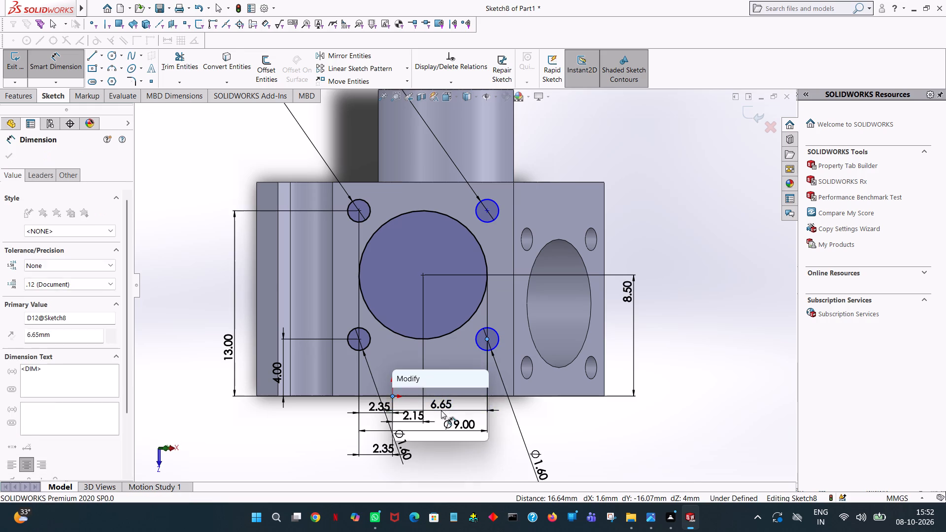
pyautogui.click(400, 393)
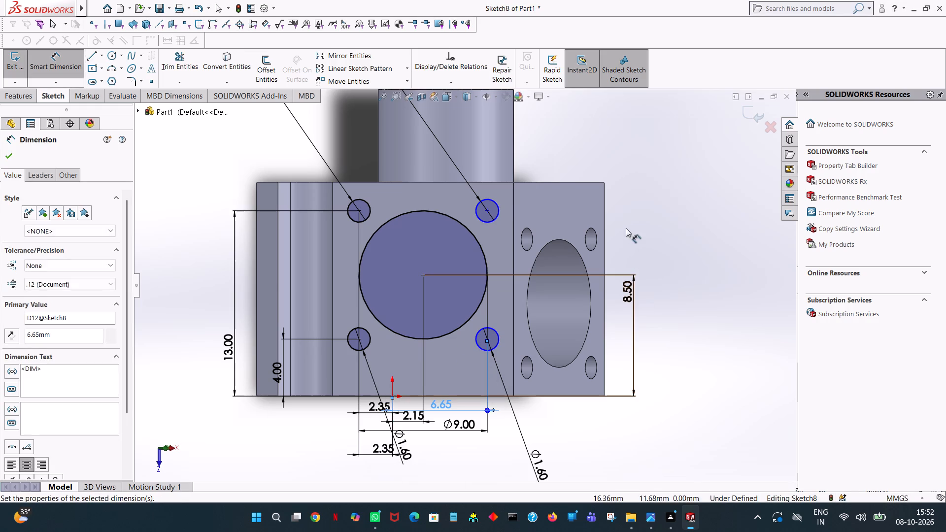
pyautogui.click(626, 211)
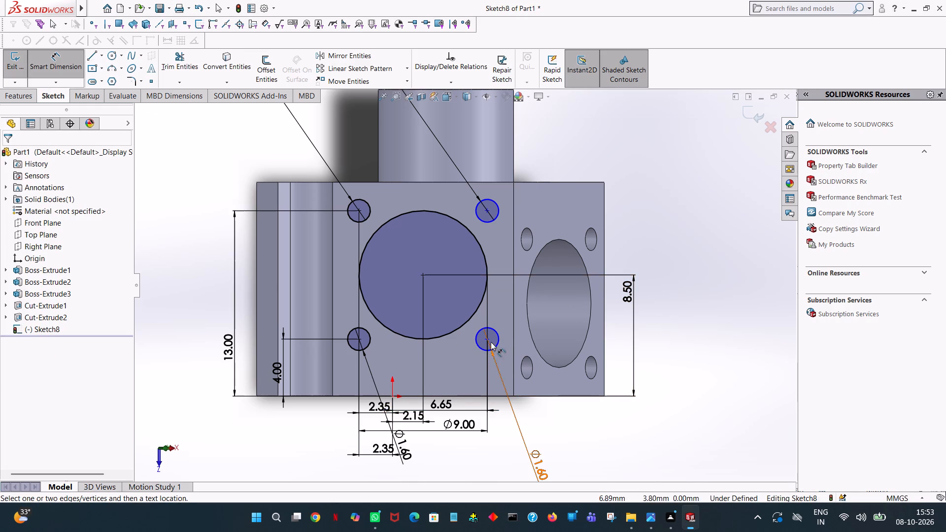
pyautogui.click(488, 339)
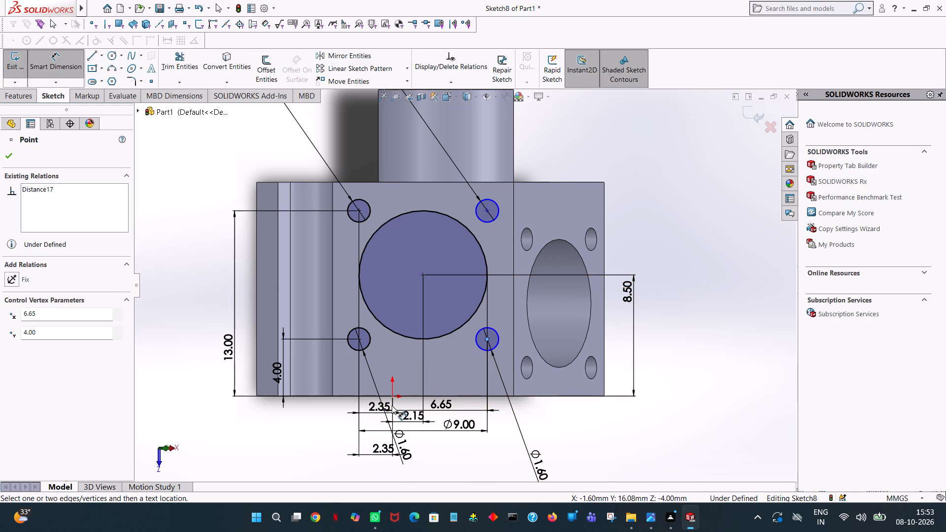
pyautogui.click(393, 395)
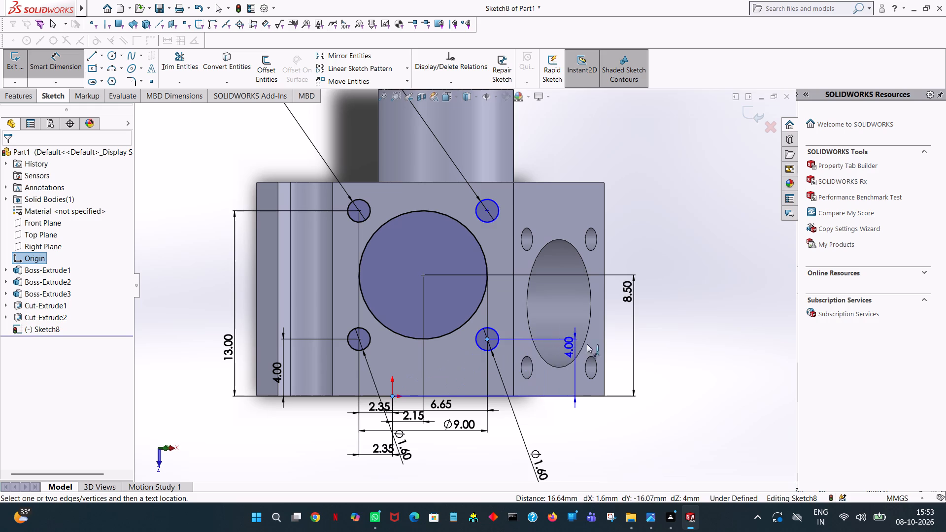
pyautogui.click(653, 356)
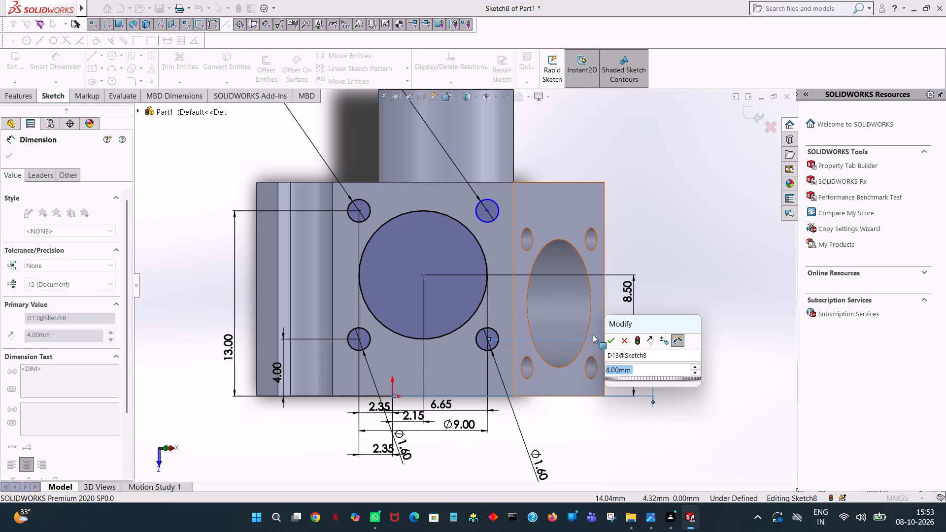
pyautogui.click(601, 334)
pyautogui.click(612, 339)
pyautogui.click(671, 187)
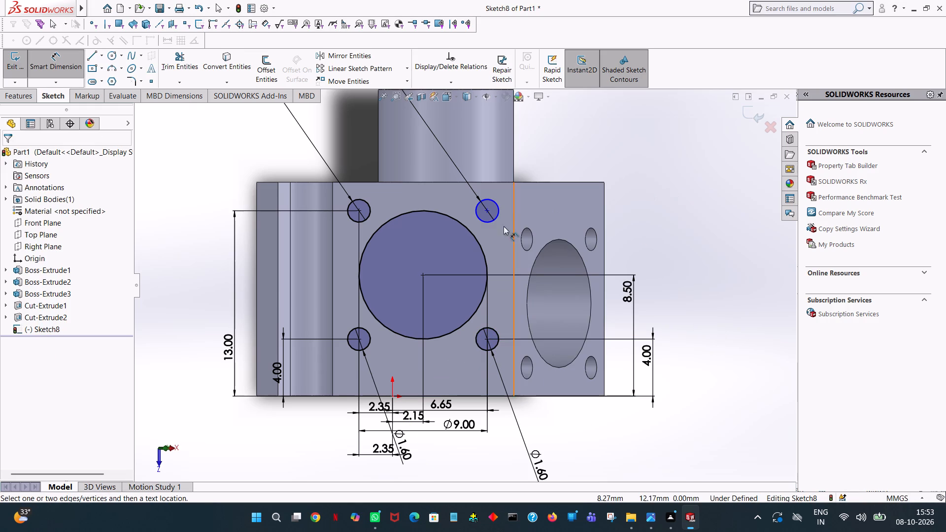
# Dimension the vertical and horizontal distances from the large central circle's centre to the centre of the face's upper-right small circle.
pyautogui.click(485, 209)
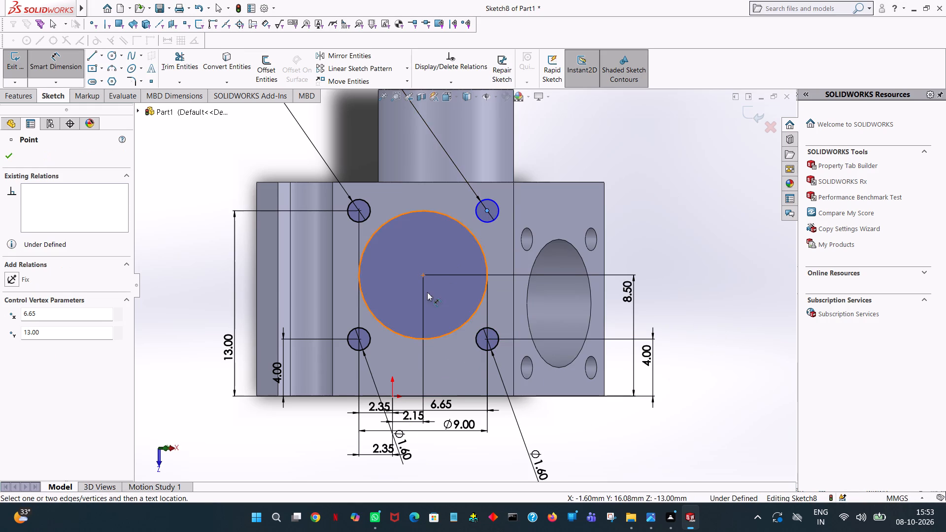
pyautogui.click(423, 275)
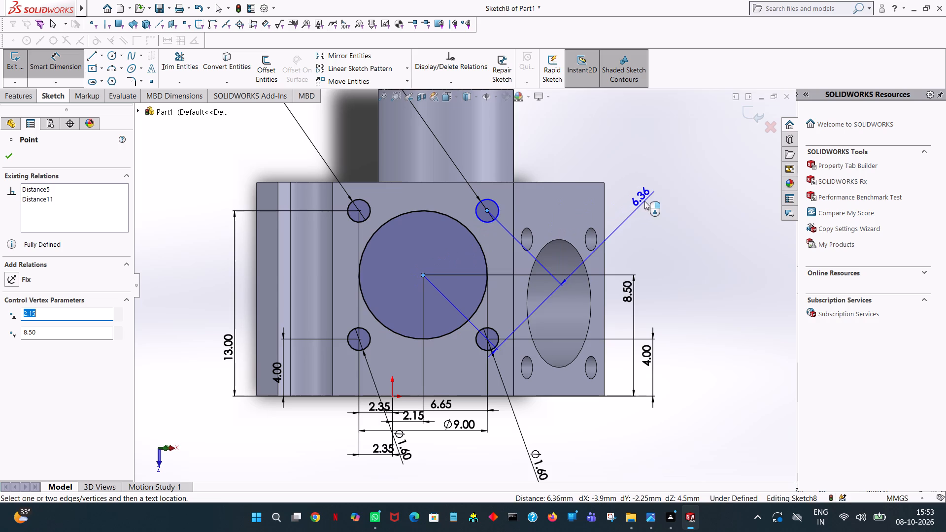
pyautogui.click(638, 226)
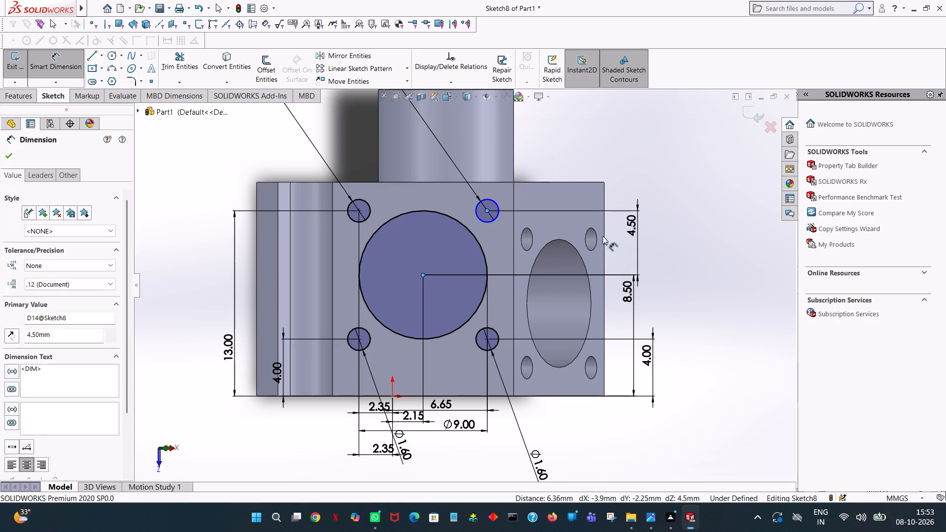
pyautogui.click(593, 209)
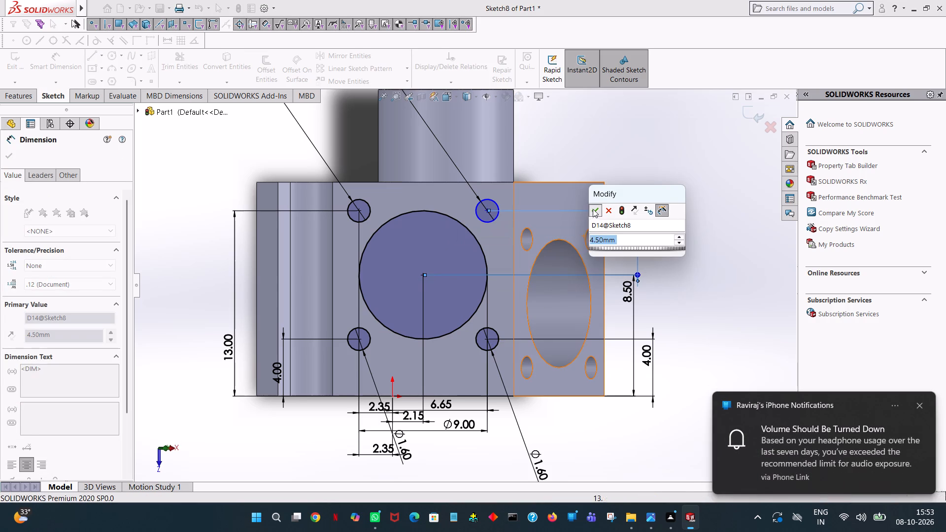
pyautogui.click(611, 132)
pyautogui.click(488, 210)
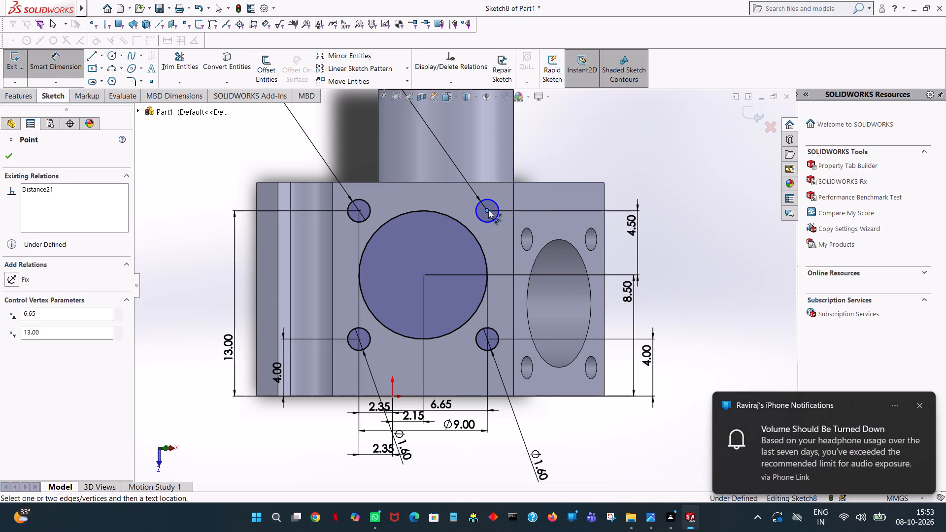
pyautogui.click(425, 275)
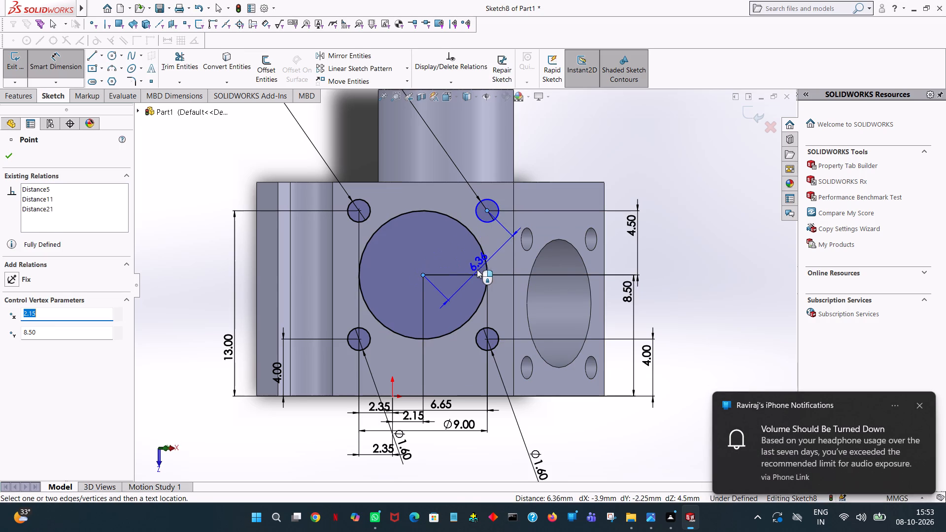
pyautogui.click(458, 289)
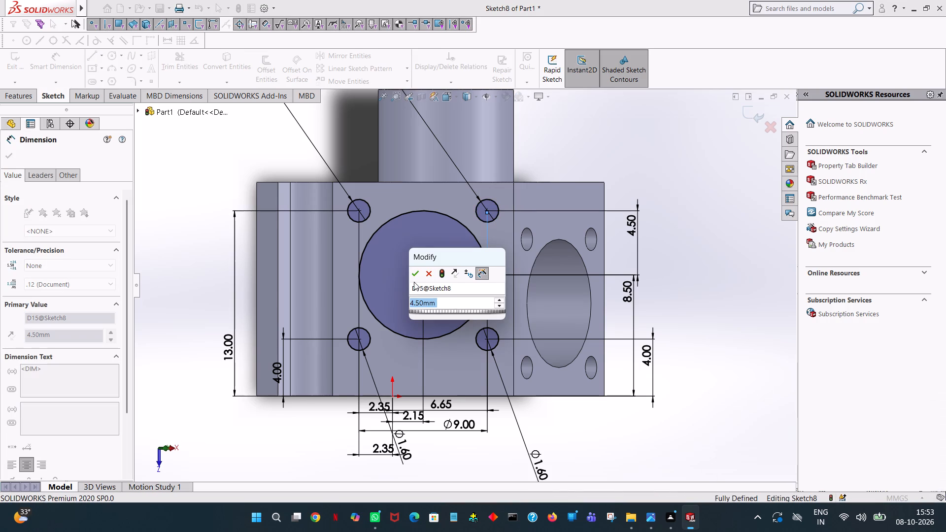
pyautogui.click(415, 273)
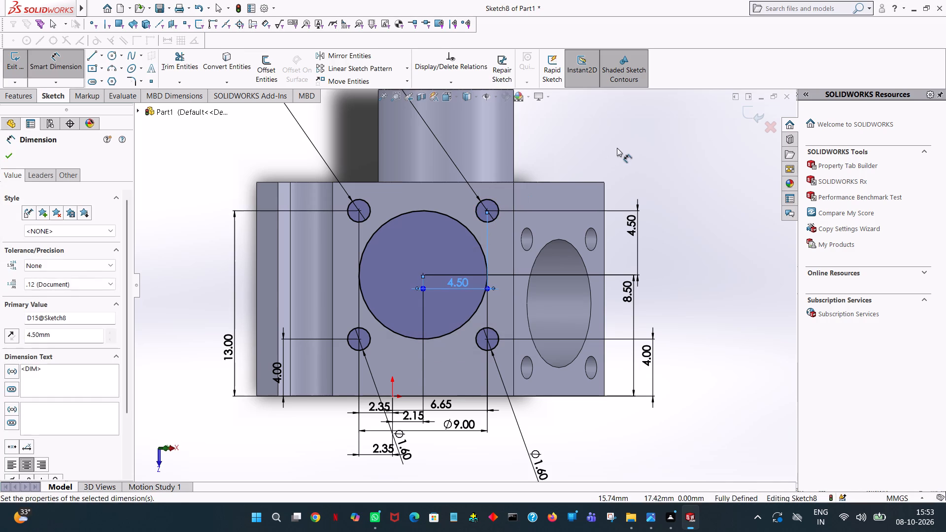
pyautogui.click(617, 148)
# Cut-extrude the central circle and four corner holes into the block with a blind depth of 6 mm.
pyautogui.click(20, 91)
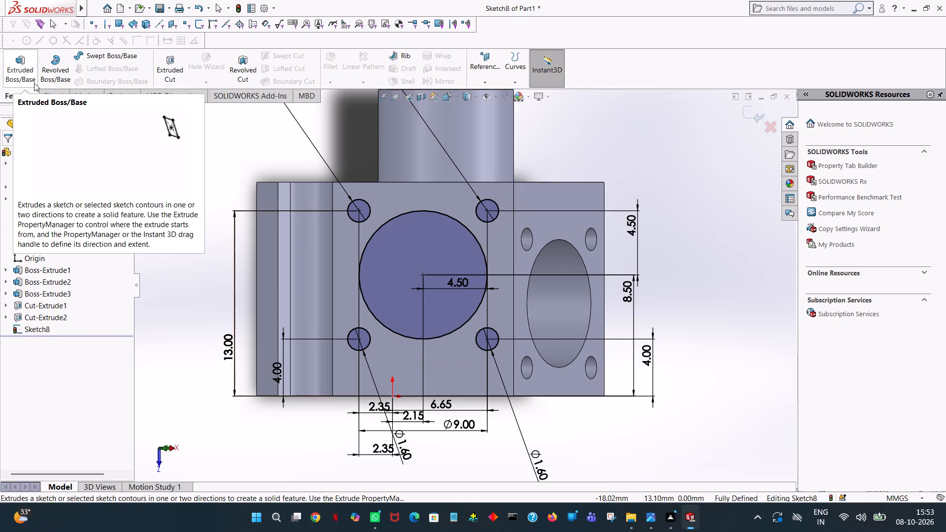
pyautogui.click(166, 66)
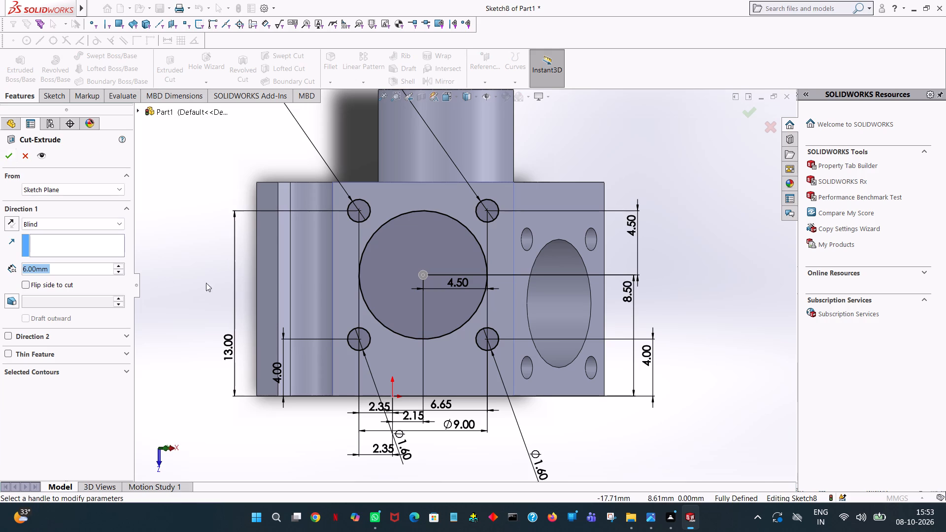
pyautogui.moveTo(696, 414); pyautogui.dragTo(673, 221, button='middle')
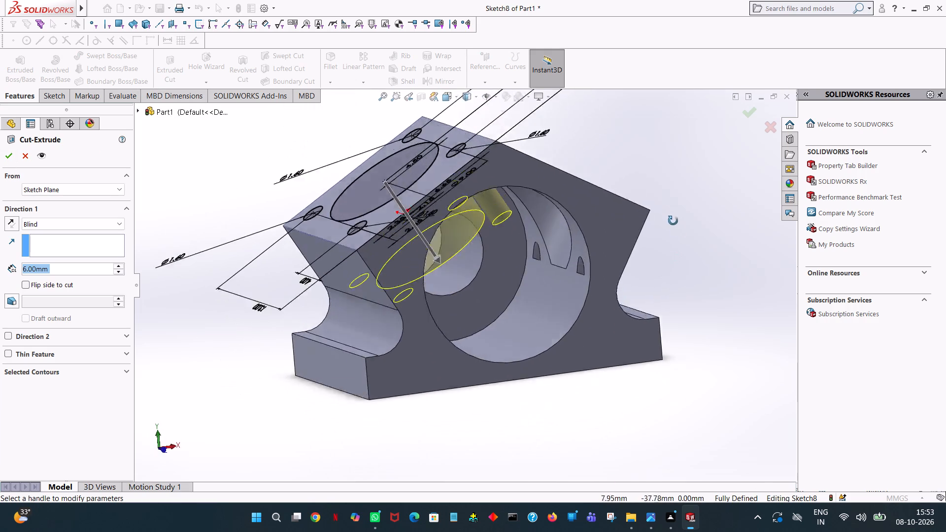
pyautogui.moveTo(673, 221); pyautogui.dragTo(622, 244, button='middle')
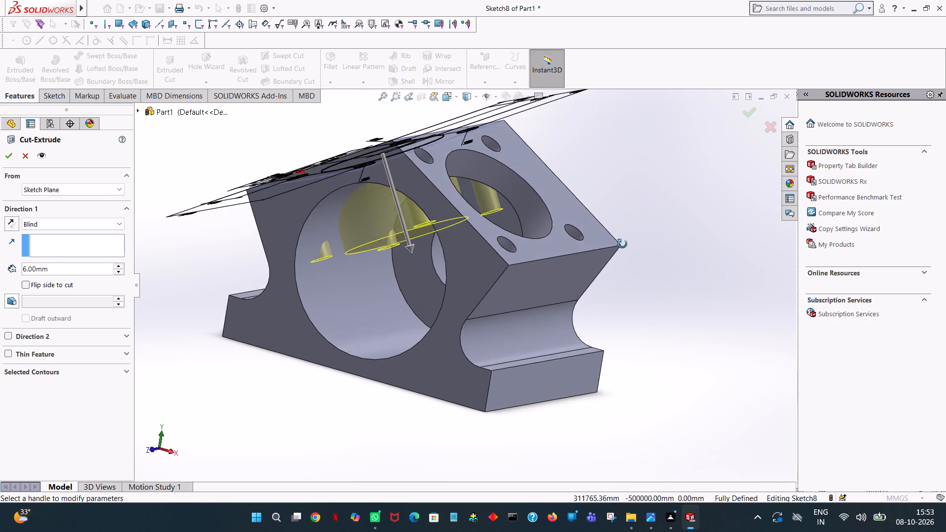
pyautogui.moveTo(622, 244); pyautogui.dragTo(625, 246, button='middle')
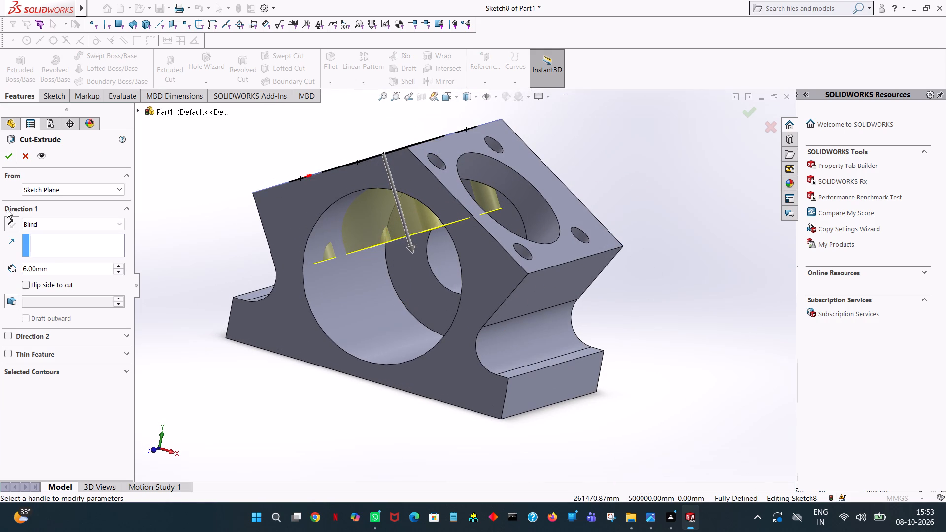
pyautogui.click(13, 157)
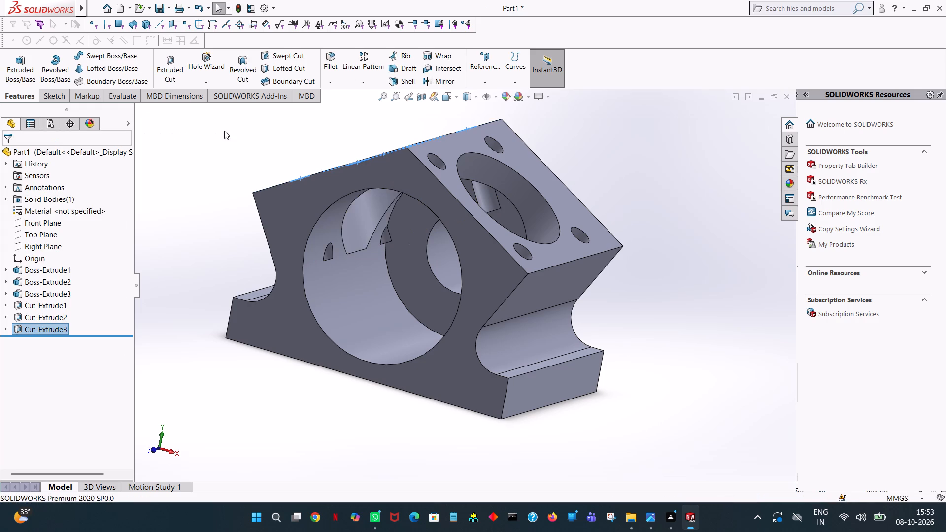
pyautogui.click(232, 131)
# Examine the hole patterns on both angled faces, where they break into the main bore, and the cylindrical boss side.
pyautogui.moveTo(227, 144); pyautogui.dragTo(223, 262, button='middle')
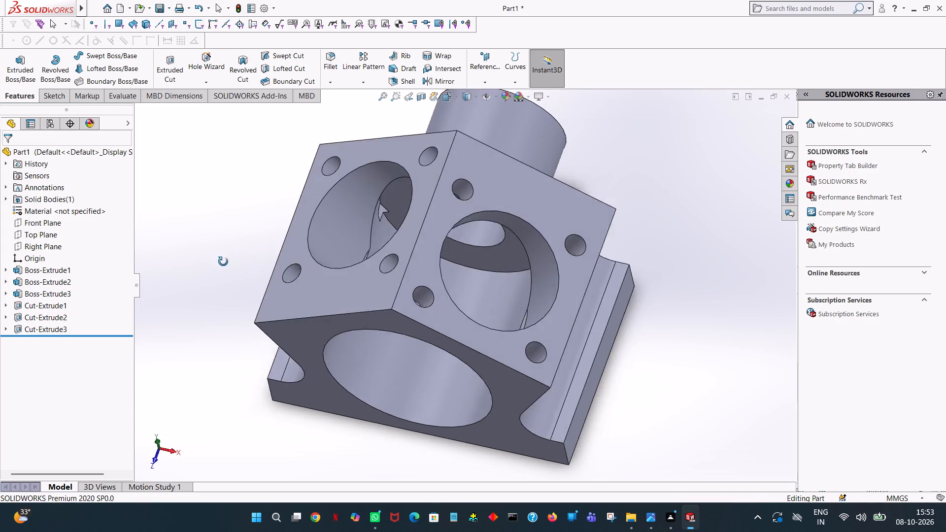
pyautogui.moveTo(223, 262); pyautogui.dragTo(236, 327, button='middle')
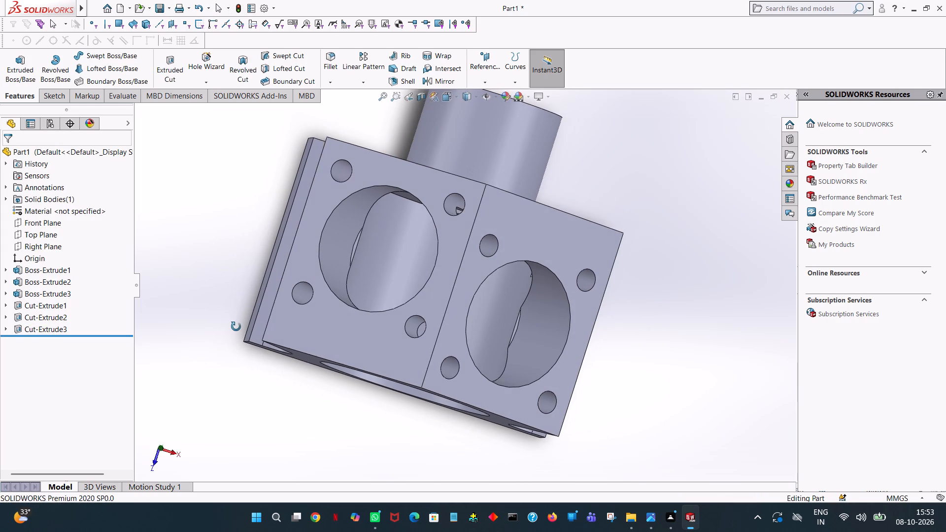
pyautogui.moveTo(236, 327); pyautogui.dragTo(238, 328, button='middle')
pyautogui.scroll(-4, 456, 268)
pyautogui.scroll(7, 457, 268)
pyautogui.scroll(-4, 456, 268)
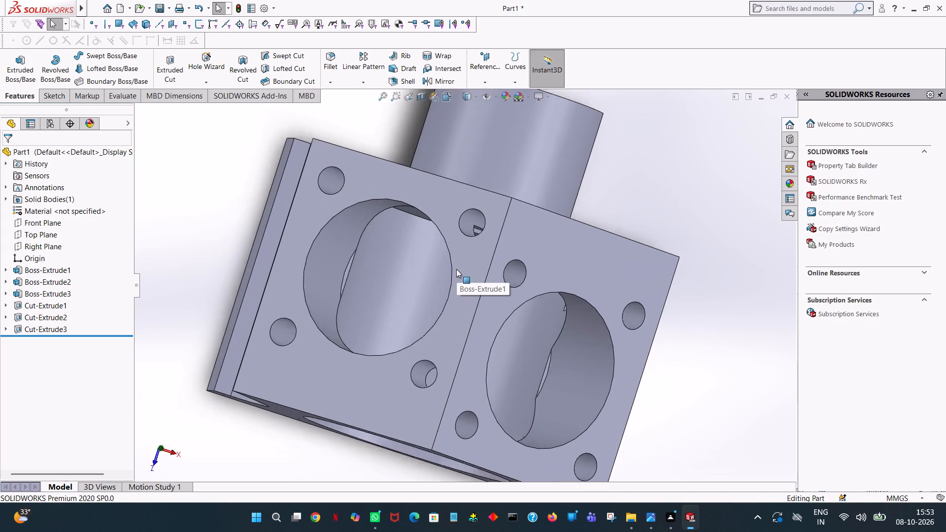
pyautogui.scroll(-1, 456, 269)
pyautogui.scroll(7, 456, 269)
pyautogui.scroll(-4, 462, 270)
pyautogui.scroll(4, 502, 285)
pyautogui.scroll(-5, 503, 291)
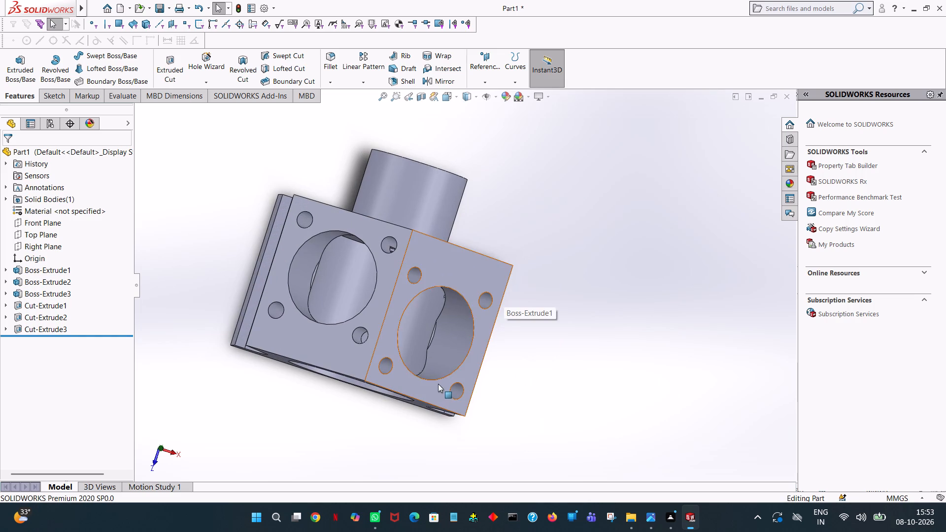
pyautogui.moveTo(436, 368); pyautogui.dragTo(406, 221, button='middle')
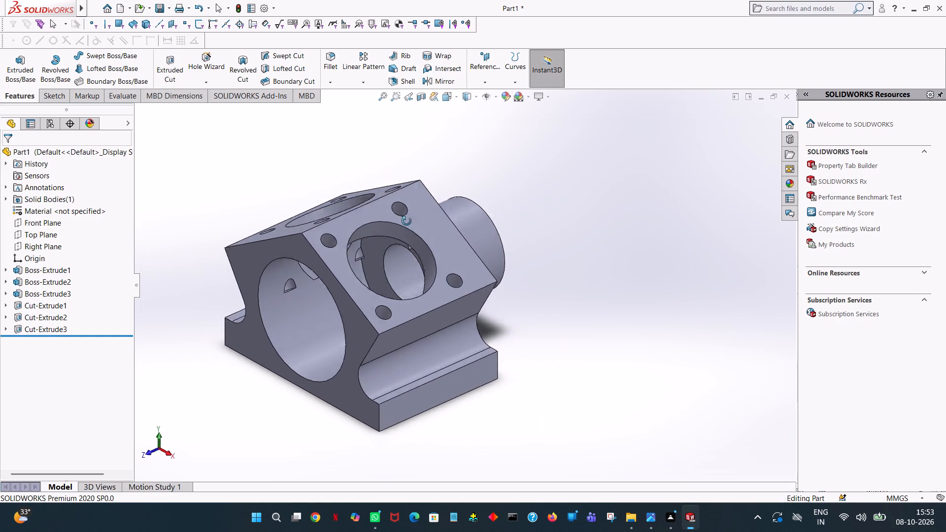
pyautogui.moveTo(406, 221); pyautogui.dragTo(456, 157, button='middle')
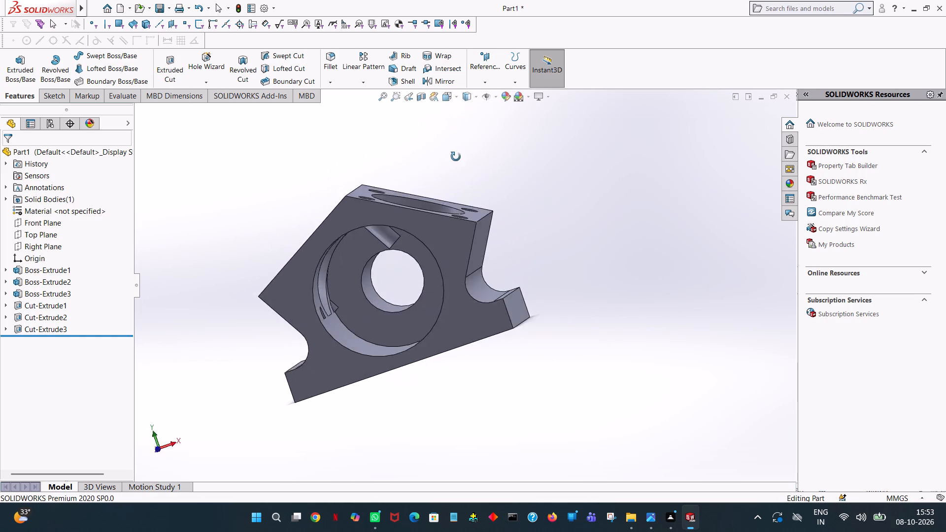
pyautogui.moveTo(456, 157); pyautogui.dragTo(464, 136, button='middle')
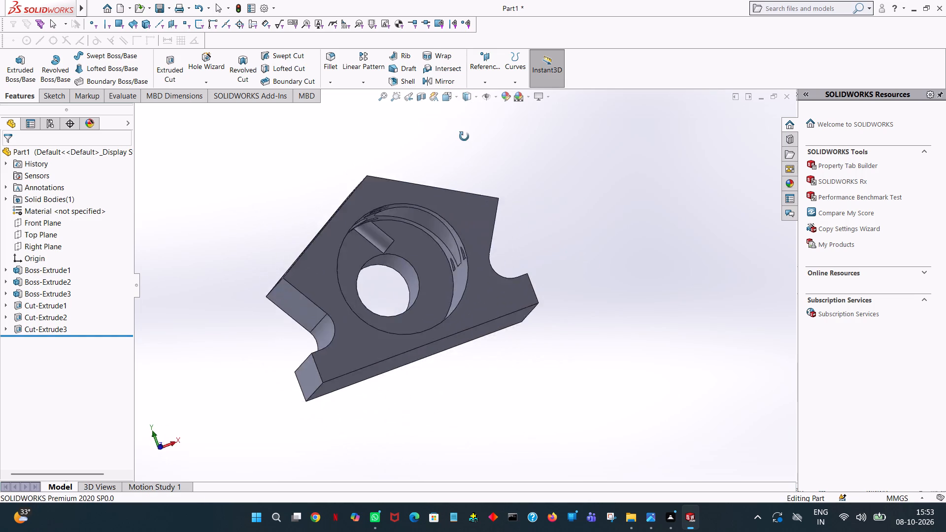
pyautogui.moveTo(464, 136); pyautogui.dragTo(473, 141, button='middle')
pyautogui.scroll(-4, 369, 251)
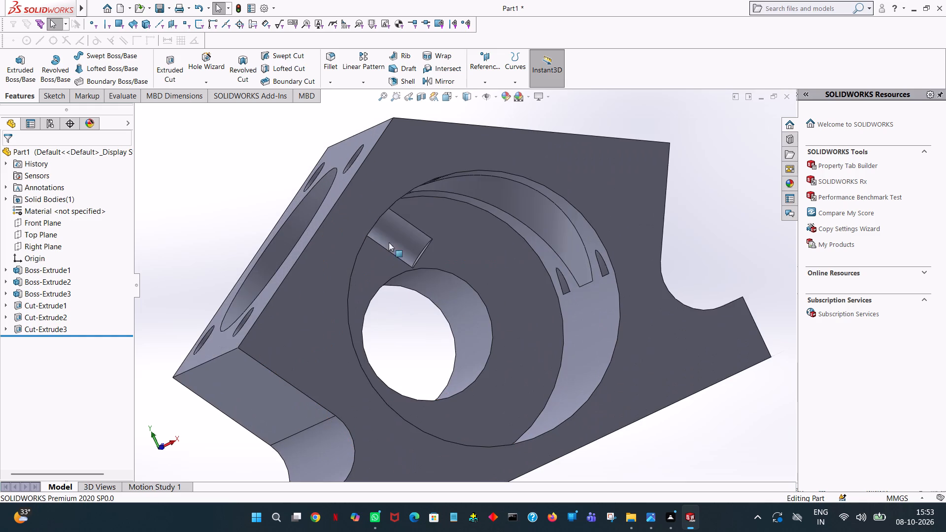
pyautogui.moveTo(484, 297); pyautogui.dragTo(445, 283, button='middle')
pyautogui.scroll(-2, 463, 238)
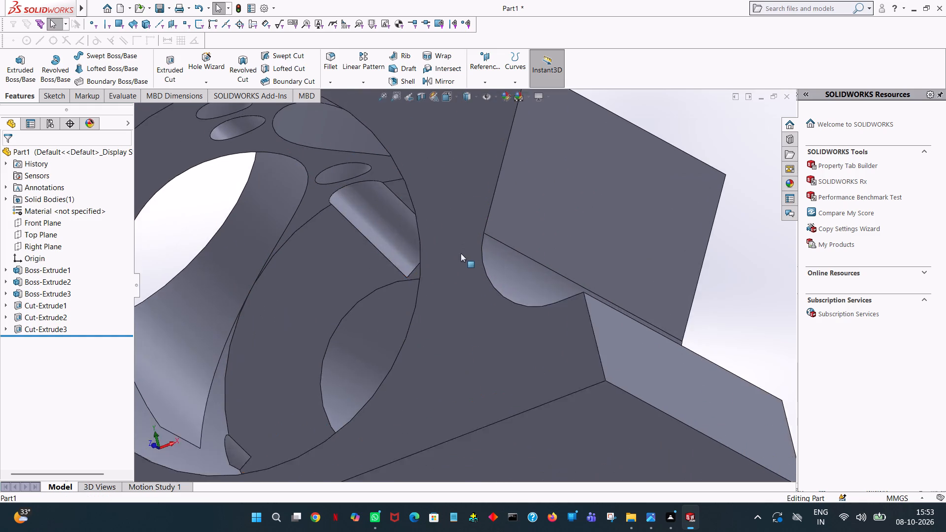
pyautogui.scroll(-1, 461, 253)
pyautogui.scroll(-2, 344, 298)
pyautogui.middleClick(406, 283)
pyautogui.scroll(4, 406, 283)
pyautogui.scroll(-1, 434, 284)
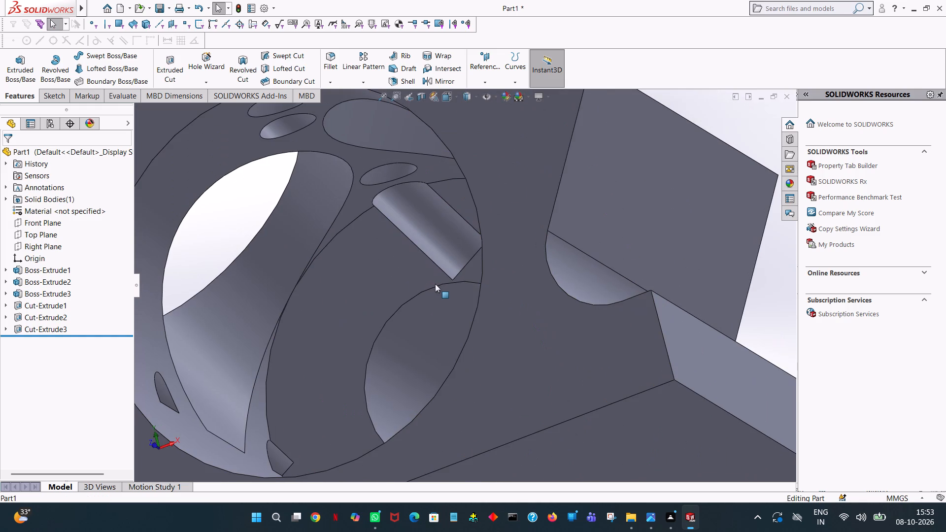
pyautogui.moveTo(440, 294); pyautogui.dragTo(512, 459, button='middle')
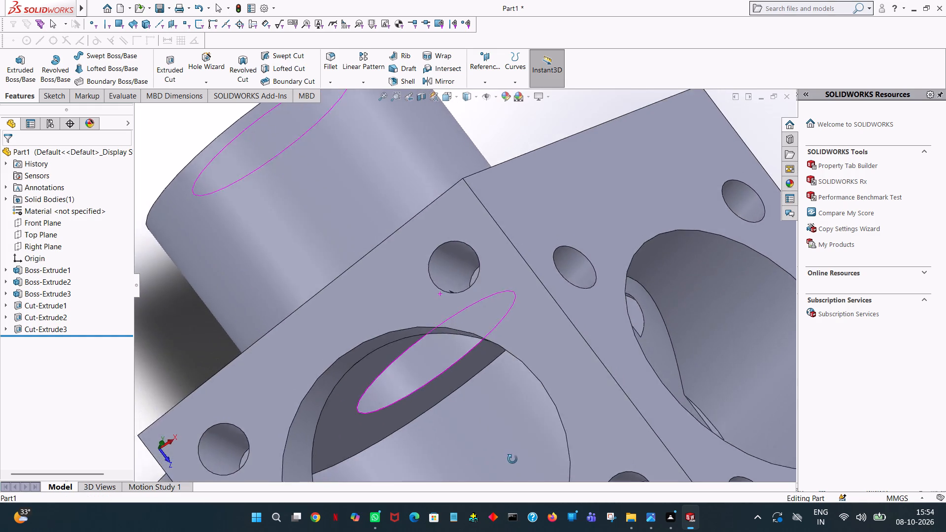
pyautogui.moveTo(512, 459); pyautogui.dragTo(507, 481, button='middle')
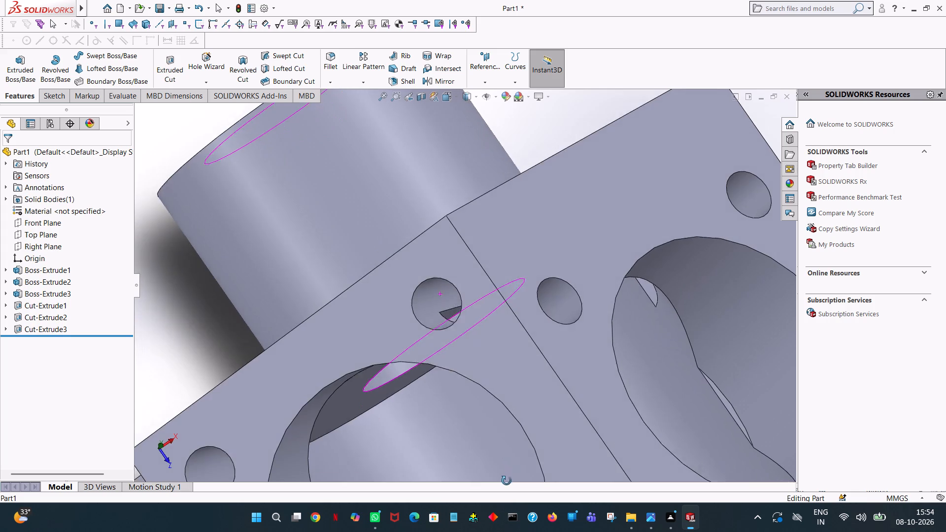
pyautogui.moveTo(507, 481); pyautogui.dragTo(595, 531, button='middle')
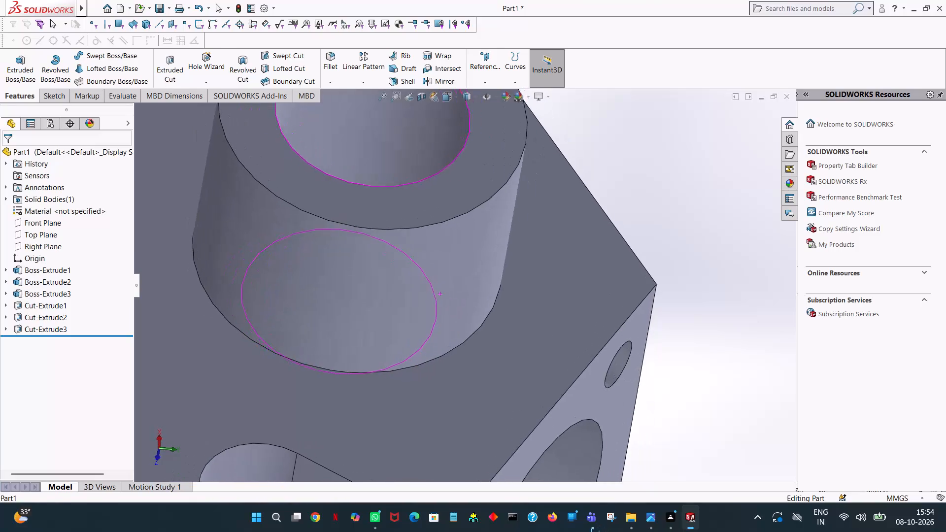
pyautogui.moveTo(595, 531); pyautogui.dragTo(593, 531, button='middle')
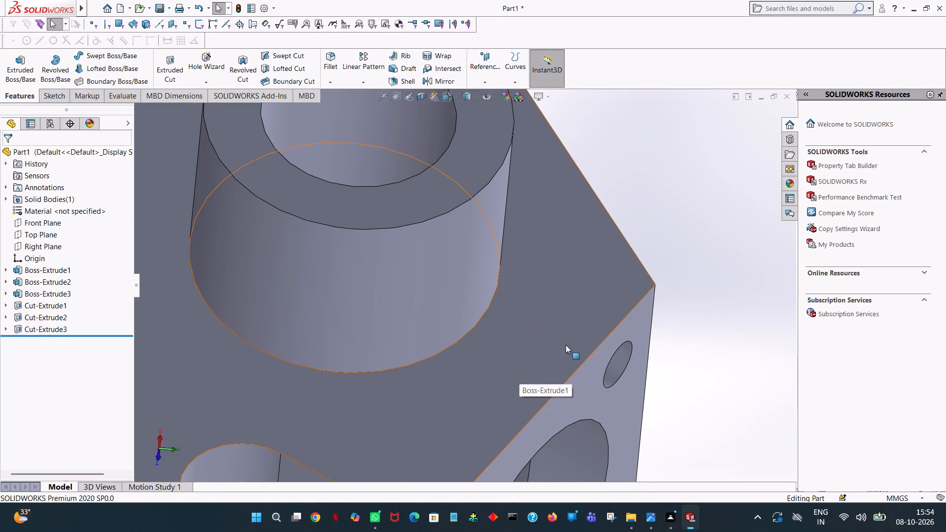
pyautogui.scroll(5, 566, 345)
pyautogui.moveTo(576, 272); pyautogui.dragTo(580, 380, button='middle')
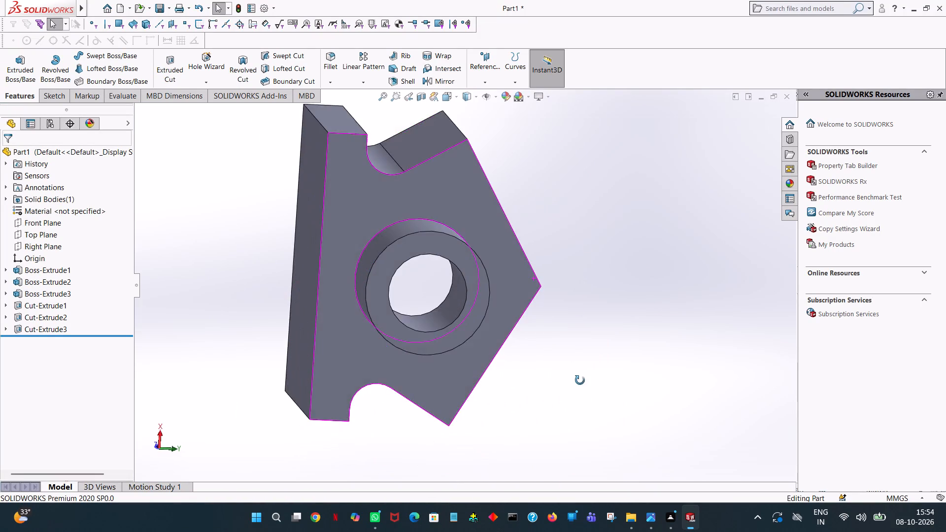
pyautogui.moveTo(580, 380); pyautogui.dragTo(565, 359, button='middle')
pyautogui.scroll(1, 580, 384)
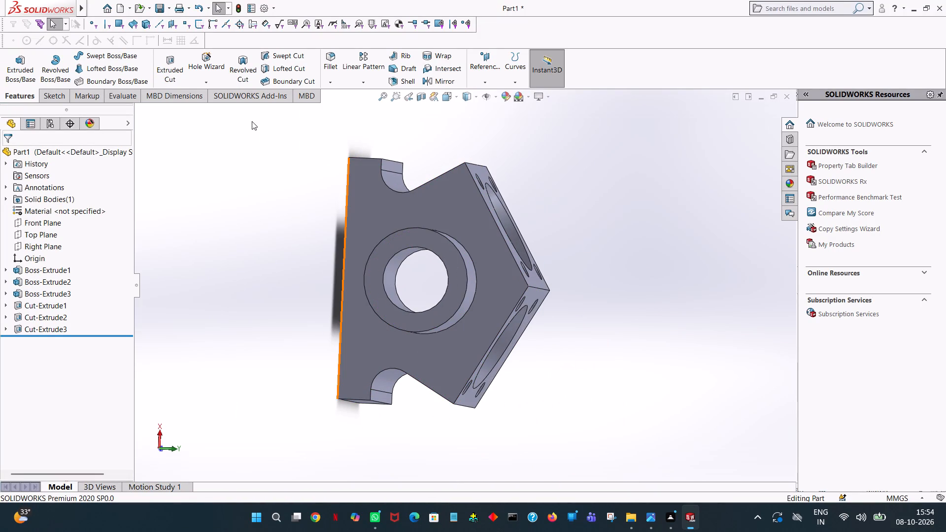
# Colour the block's two opposite flat profile faces, the boss-side face and the main-bore face, dark grey.
pyautogui.moveTo(436, 281); pyautogui.dragTo(365, 171, button='middle')
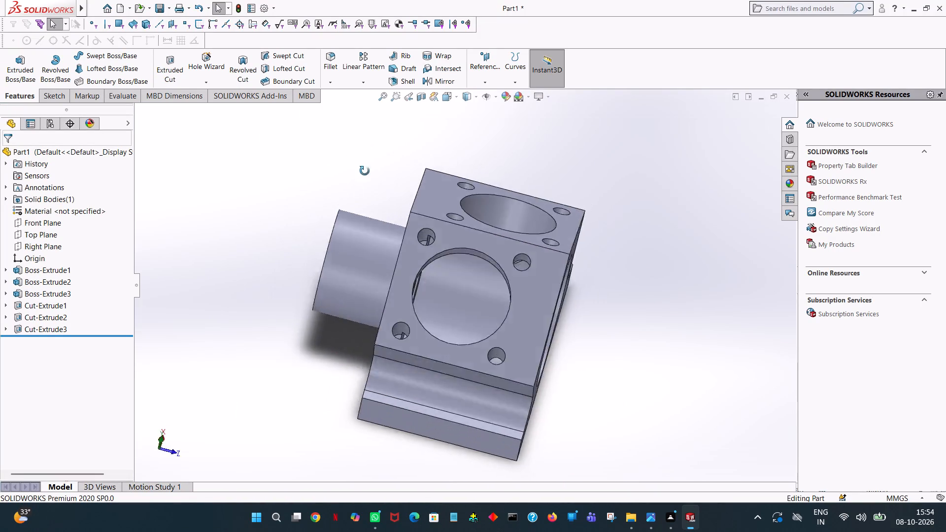
pyautogui.moveTo(365, 171); pyautogui.dragTo(433, 145, button='middle')
pyautogui.click(456, 327)
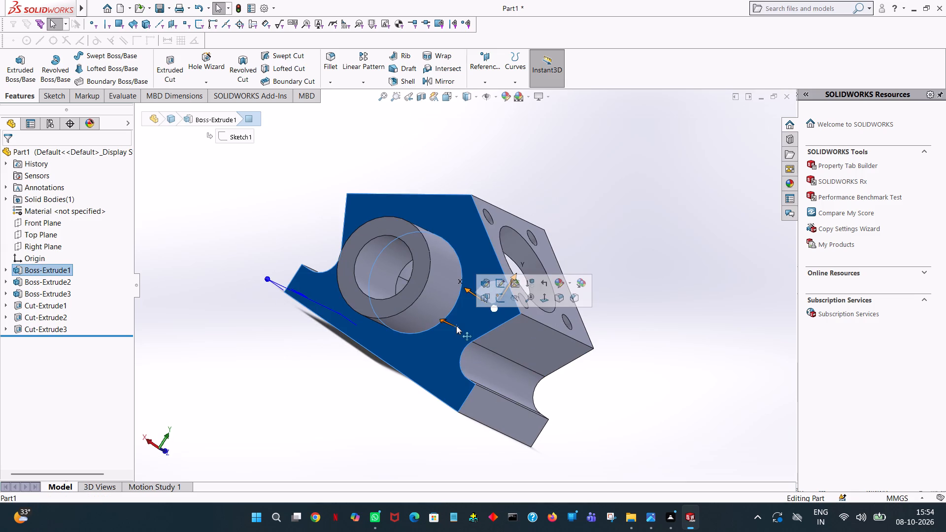
pyautogui.click(560, 285)
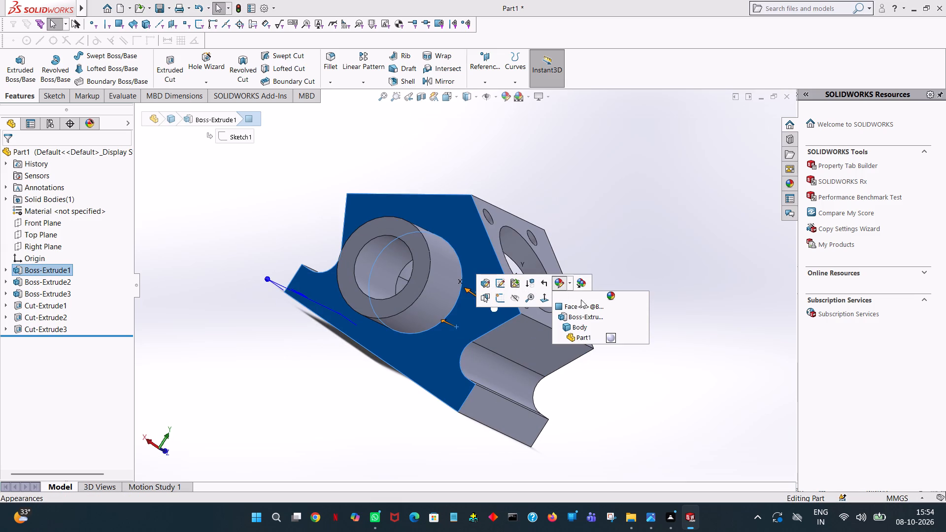
pyautogui.click(587, 304)
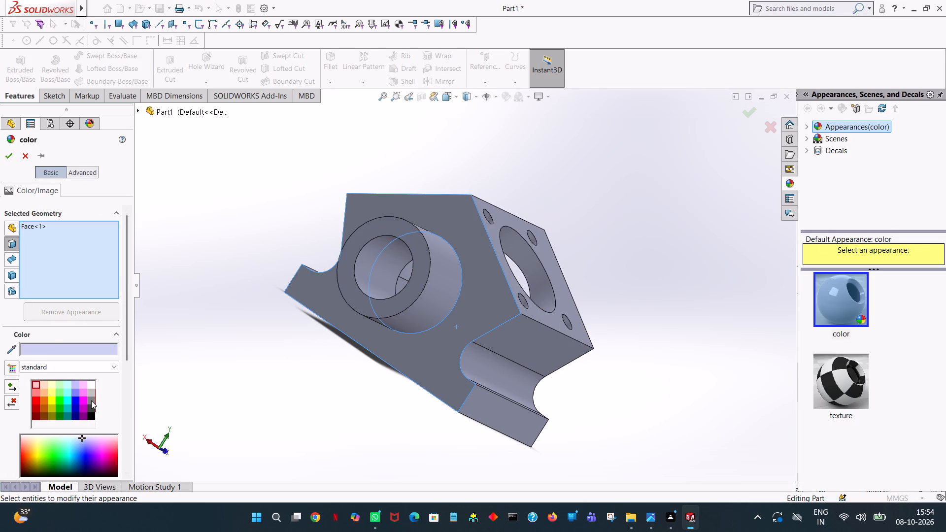
pyautogui.click(91, 400)
pyautogui.moveTo(621, 321); pyautogui.dragTo(507, 271, button='middle')
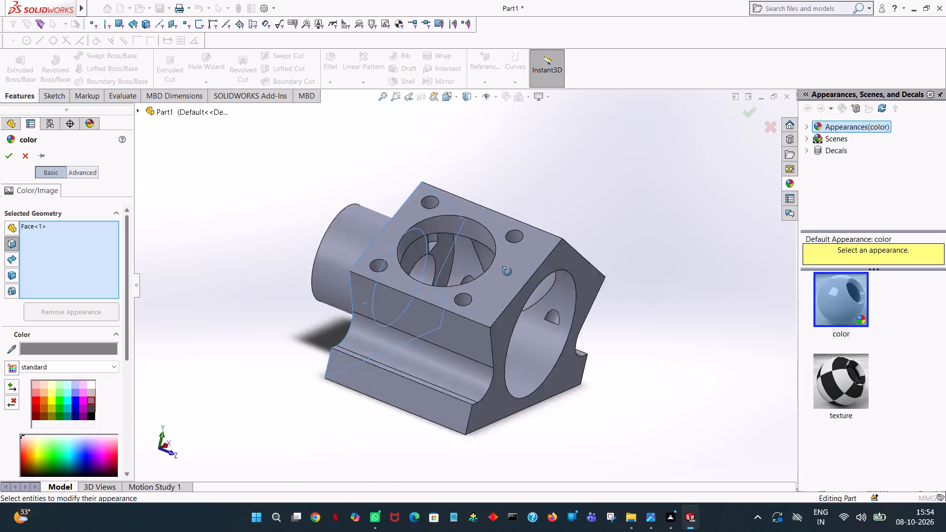
pyautogui.moveTo(507, 271); pyautogui.dragTo(461, 246, button='middle')
pyautogui.click(483, 243)
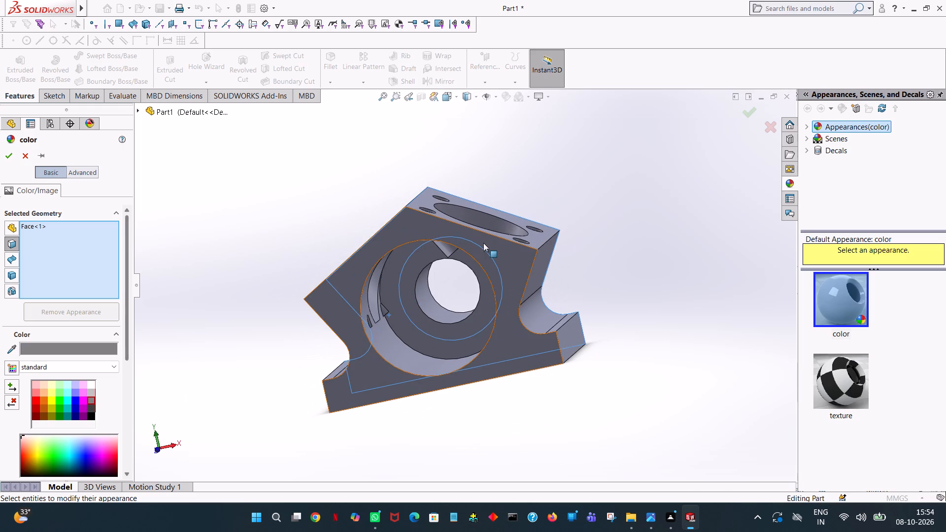
pyautogui.click(16, 154)
# Colour both angled block faces carrying the hole patterns light cyan from the standard swatches.
pyautogui.moveTo(507, 233); pyautogui.dragTo(553, 414, button='middle')
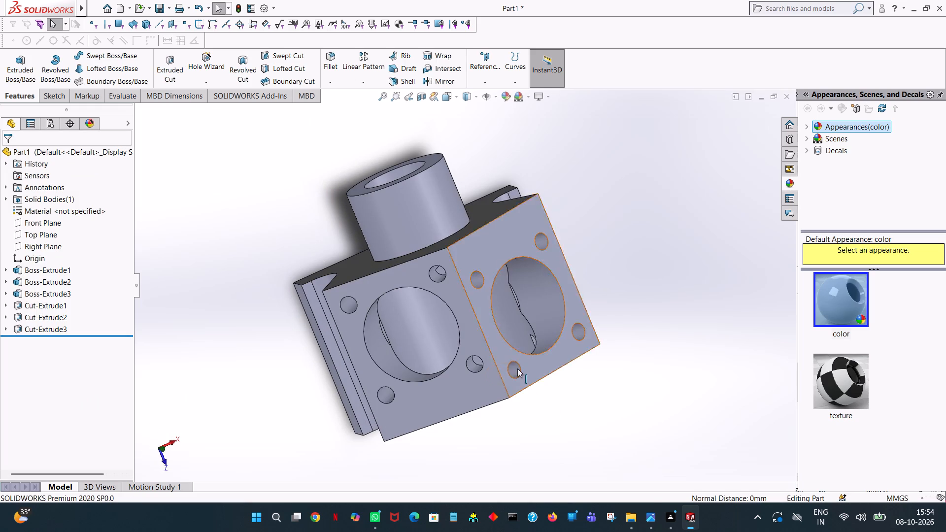
pyautogui.click(503, 241)
pyautogui.click(603, 199)
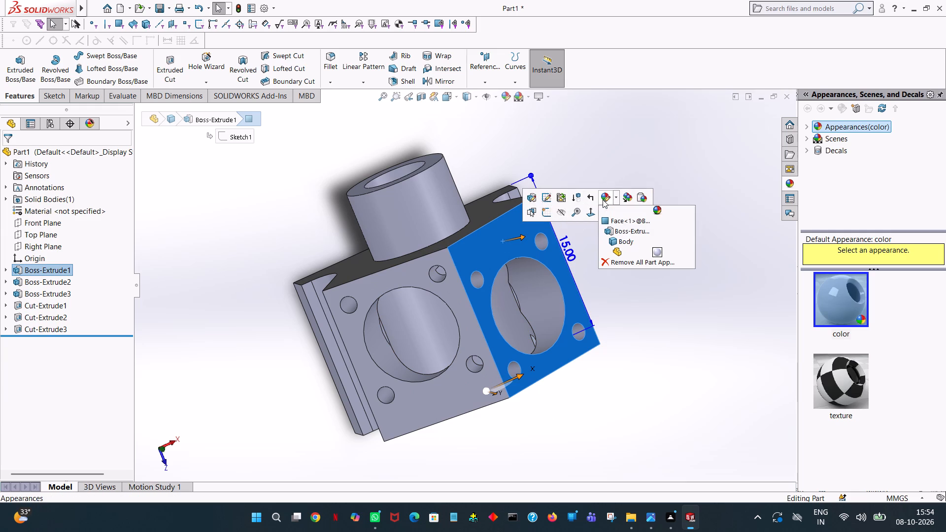
pyautogui.click(617, 216)
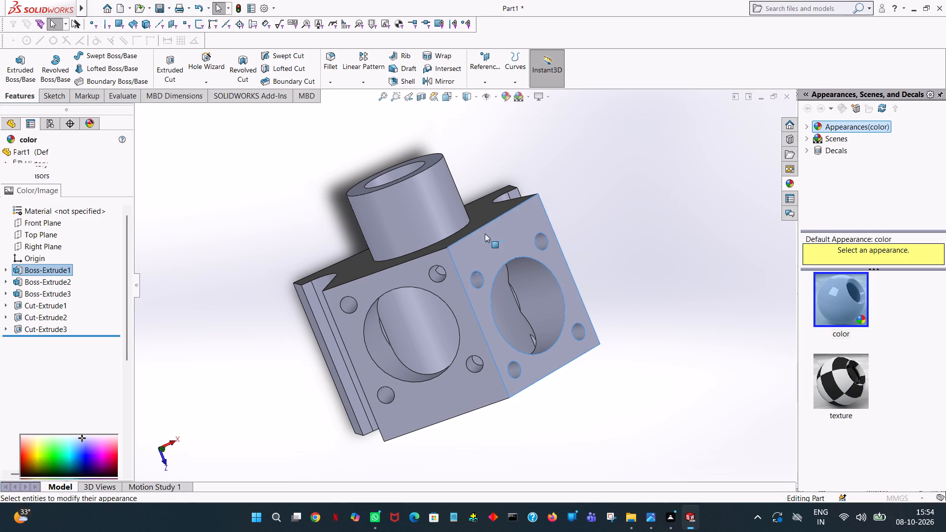
pyautogui.click(68, 383)
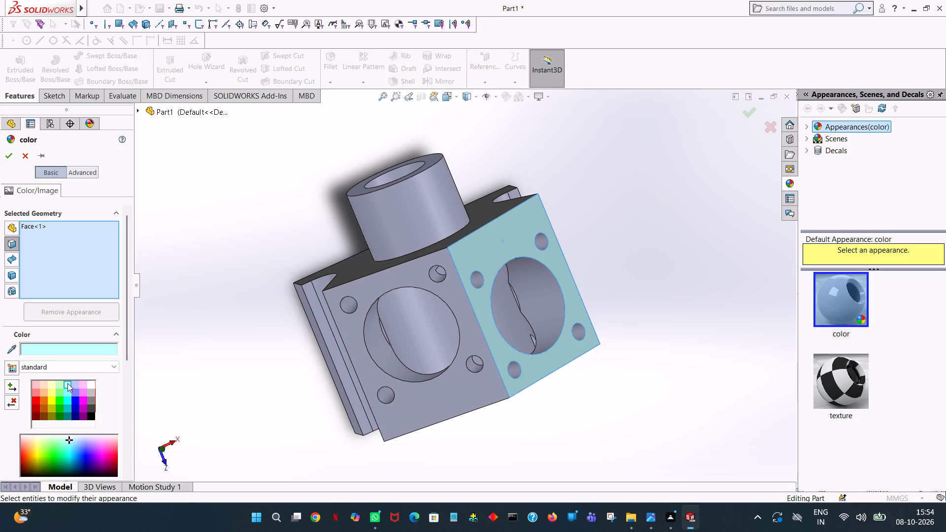
pyautogui.click(401, 278)
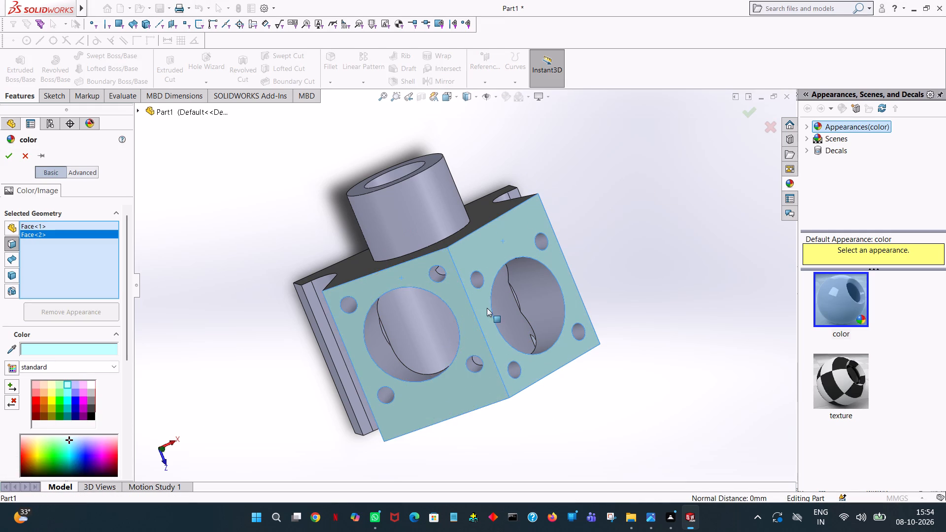
pyautogui.scroll(-1, 487, 308)
pyautogui.moveTo(487, 308); pyautogui.dragTo(489, 179, button='middle')
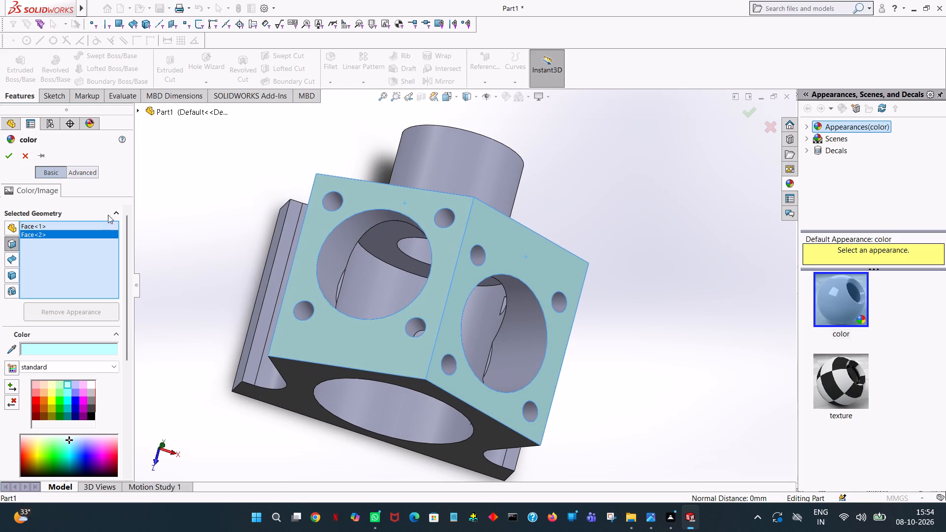
pyautogui.click(6, 152)
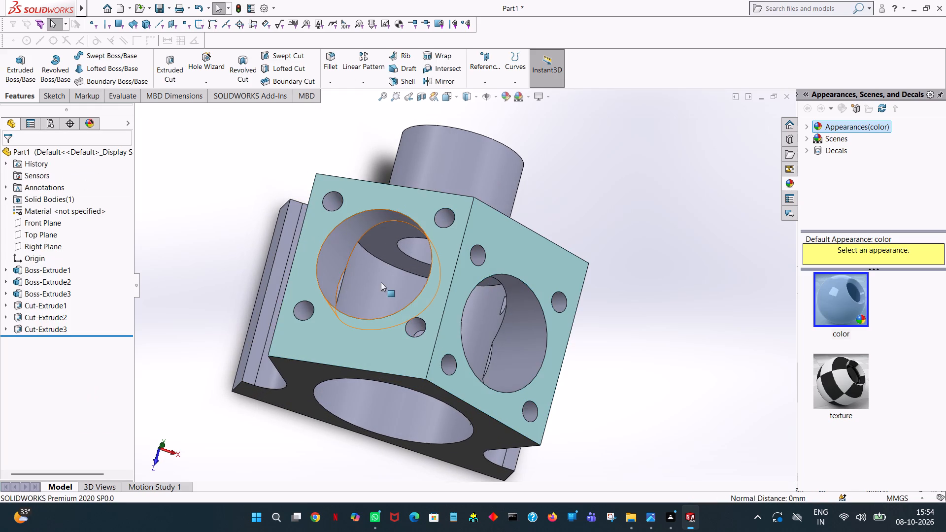
# Colour the main bore wall and the large central hole walls of both angled faces light green.
pyautogui.moveTo(399, 275); pyautogui.dragTo(429, 119, button='middle')
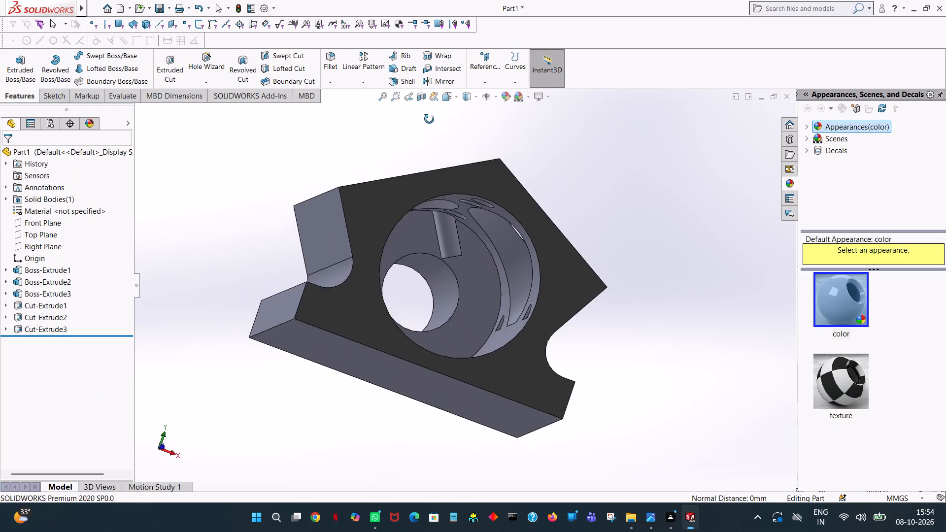
pyautogui.moveTo(429, 119); pyautogui.dragTo(425, 166, button='middle')
pyautogui.click(480, 364)
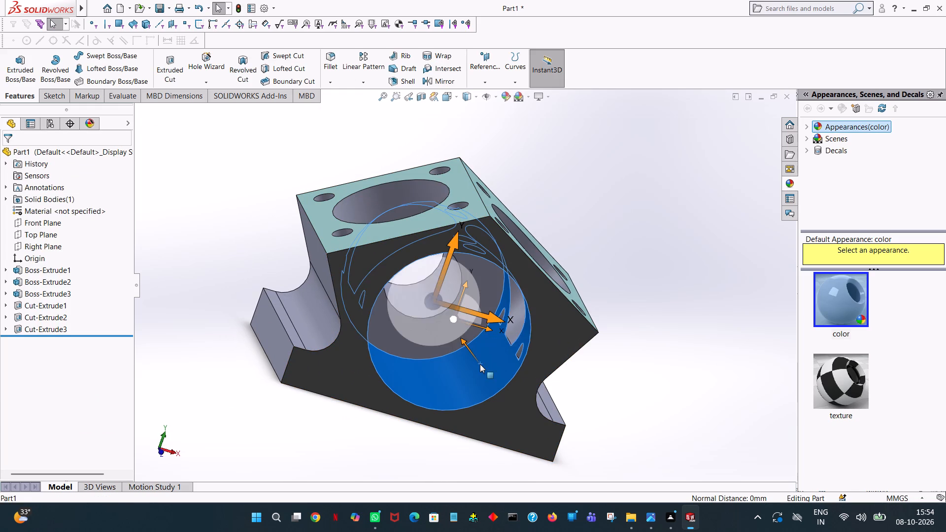
pyautogui.click(585, 321)
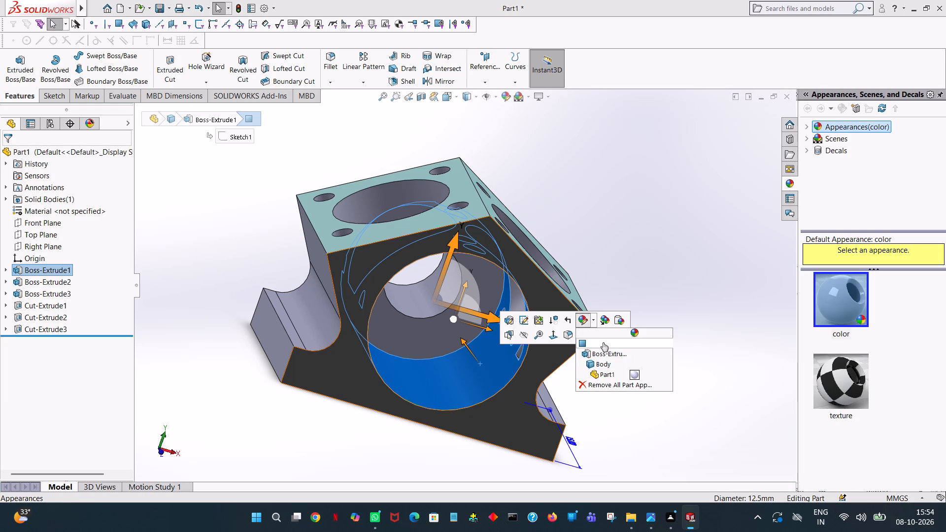
pyautogui.click(603, 342)
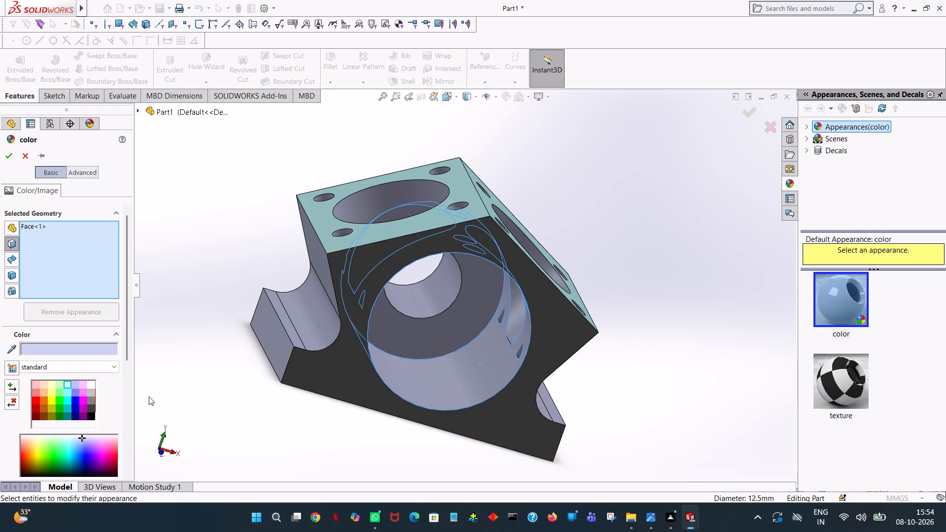
pyautogui.click(60, 382)
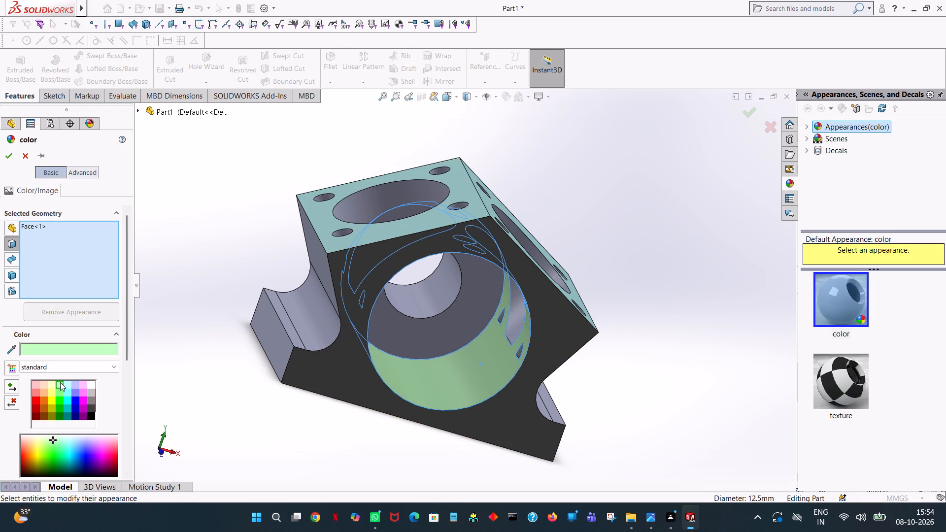
pyautogui.moveTo(243, 313); pyautogui.dragTo(312, 397, button='middle')
pyautogui.click(484, 262)
pyautogui.moveTo(452, 256); pyautogui.dragTo(409, 374, button='middle')
pyautogui.scroll(1, 425, 319)
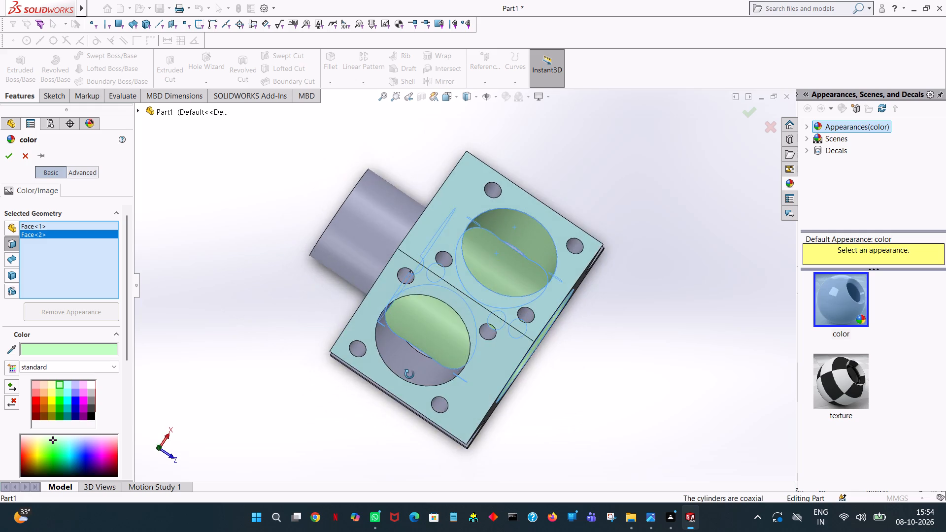
pyautogui.moveTo(409, 374); pyautogui.dragTo(418, 363, button='middle')
pyautogui.scroll(1, 418, 363)
pyautogui.click(422, 348)
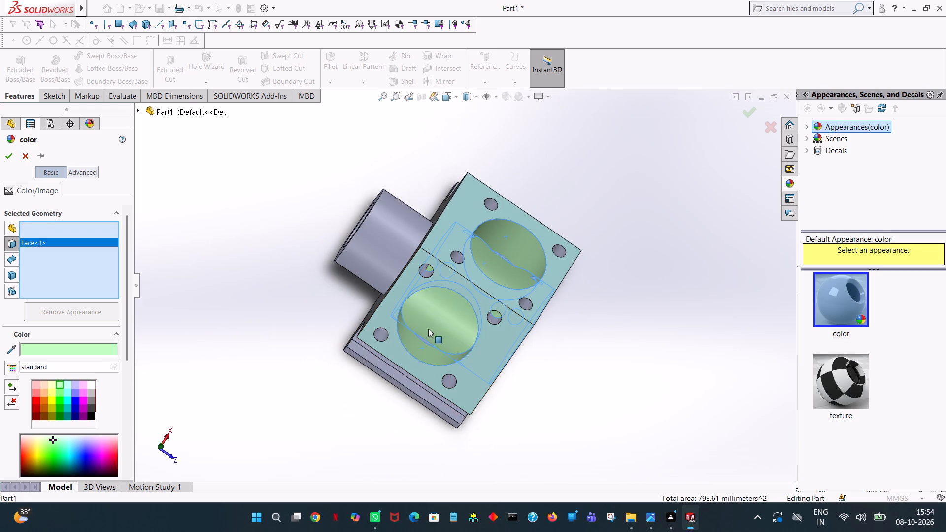
pyautogui.moveTo(506, 310); pyautogui.dragTo(478, 268, button='middle')
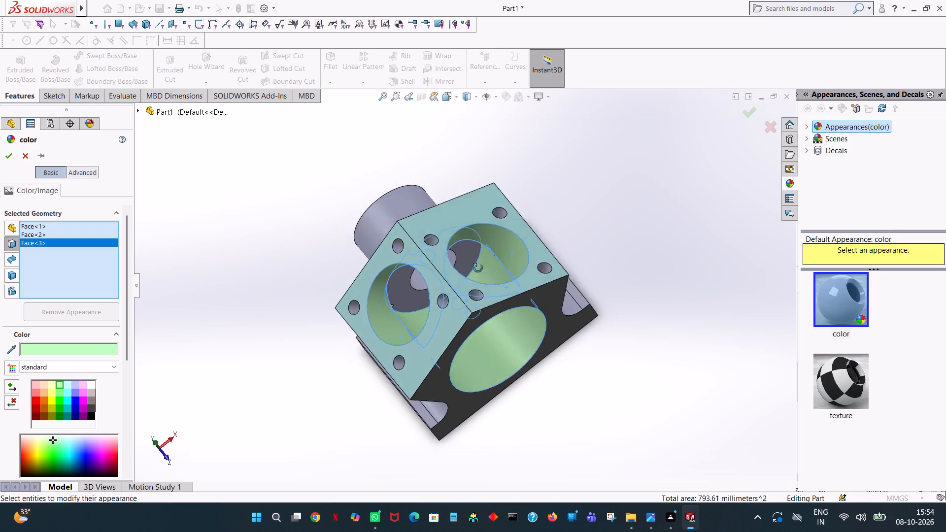
pyautogui.moveTo(478, 268); pyautogui.dragTo(474, 341, button='middle')
pyautogui.scroll(1, 474, 341)
pyautogui.scroll(-6, 519, 308)
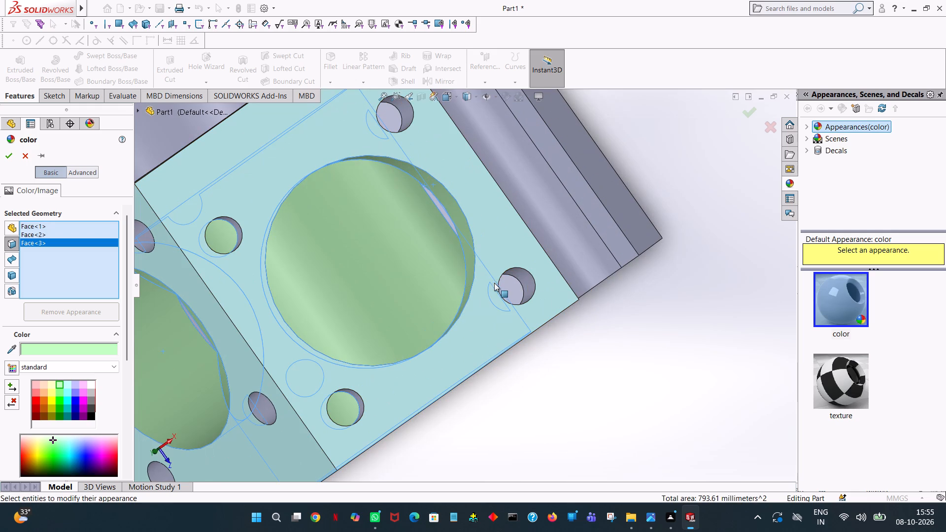
pyautogui.click(526, 278)
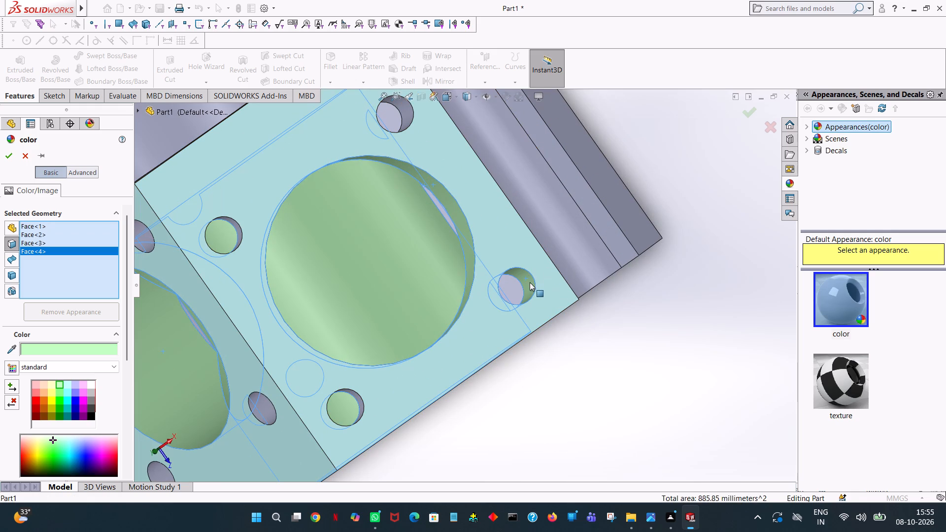
pyautogui.click(530, 282)
pyautogui.click(11, 151)
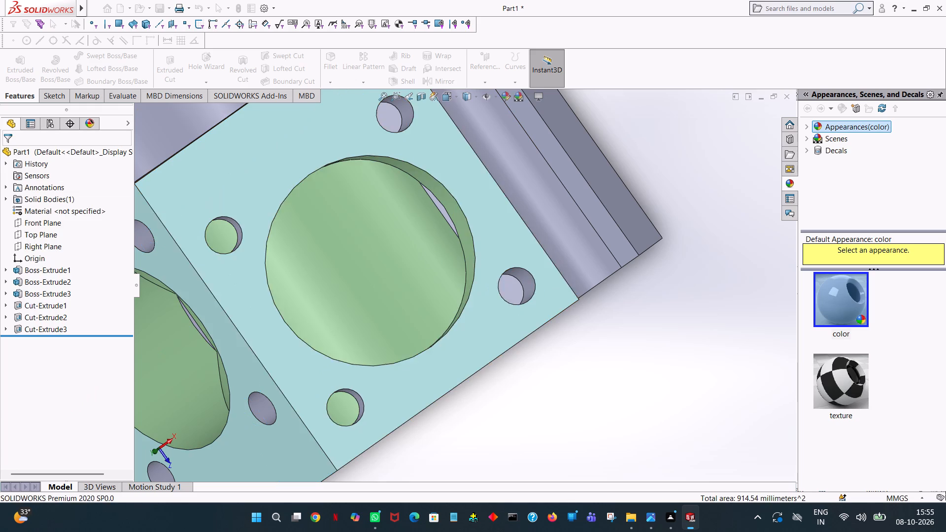
# Colour the walls of the four small corner holes on one angled face blue.
pyautogui.click(406, 109)
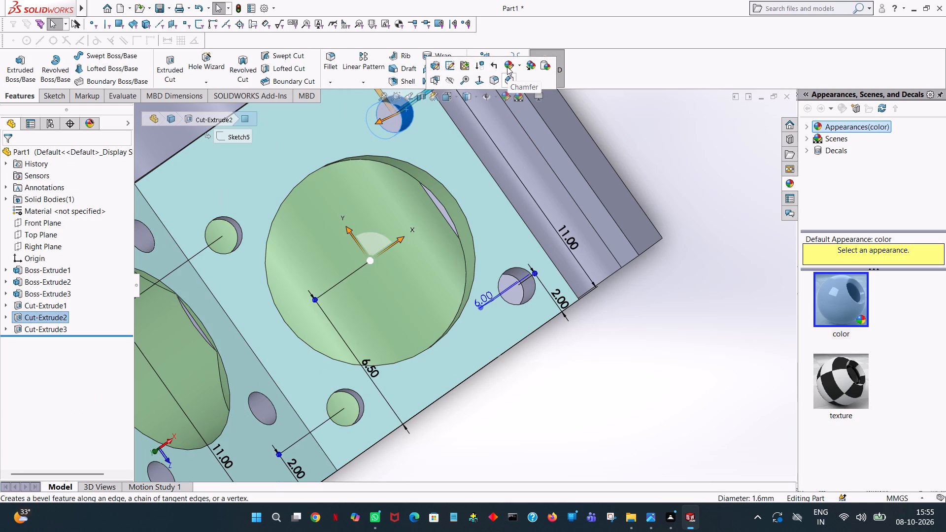
pyautogui.click(507, 66)
pyautogui.click(520, 86)
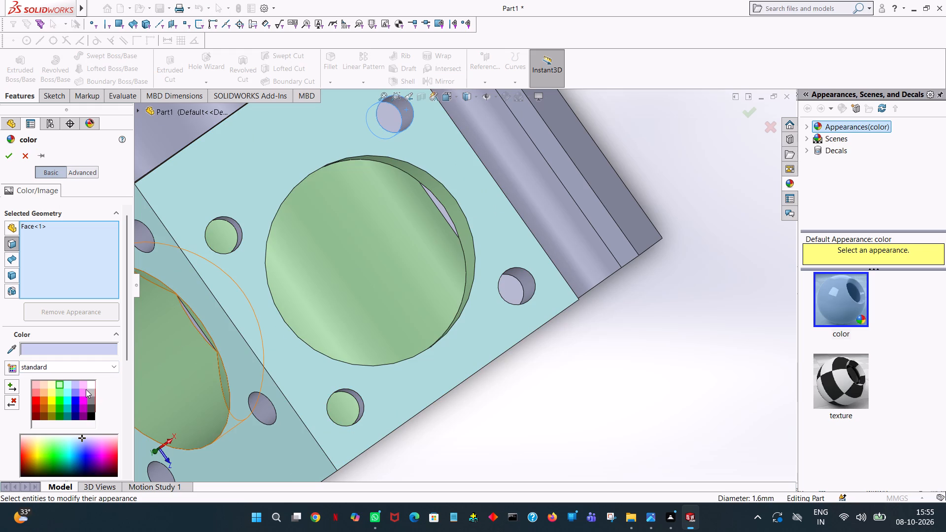
pyautogui.click(74, 387)
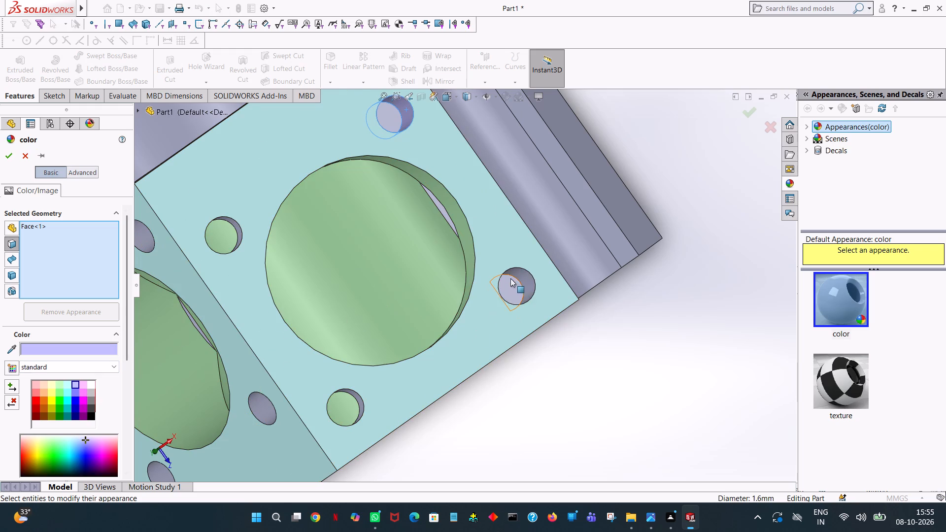
pyautogui.click(530, 289)
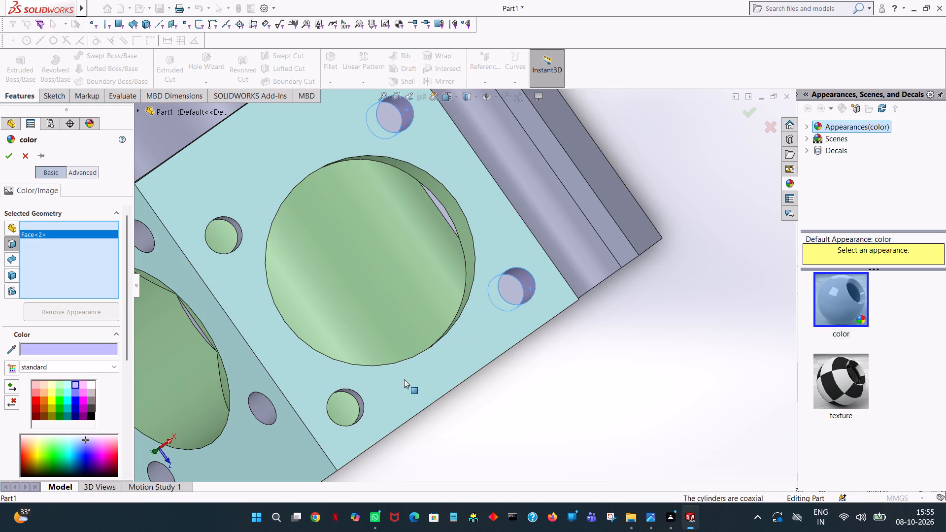
pyautogui.click(75, 395)
pyautogui.click(75, 396)
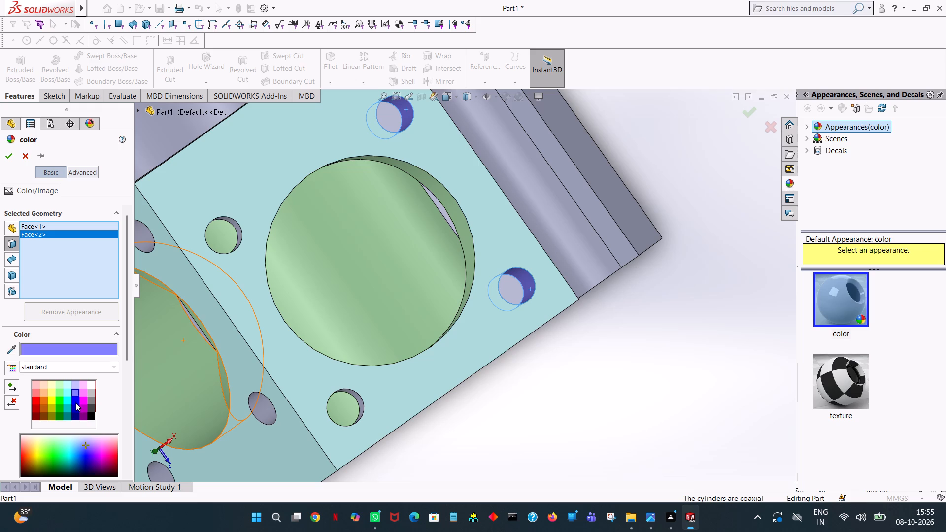
pyautogui.click(73, 397)
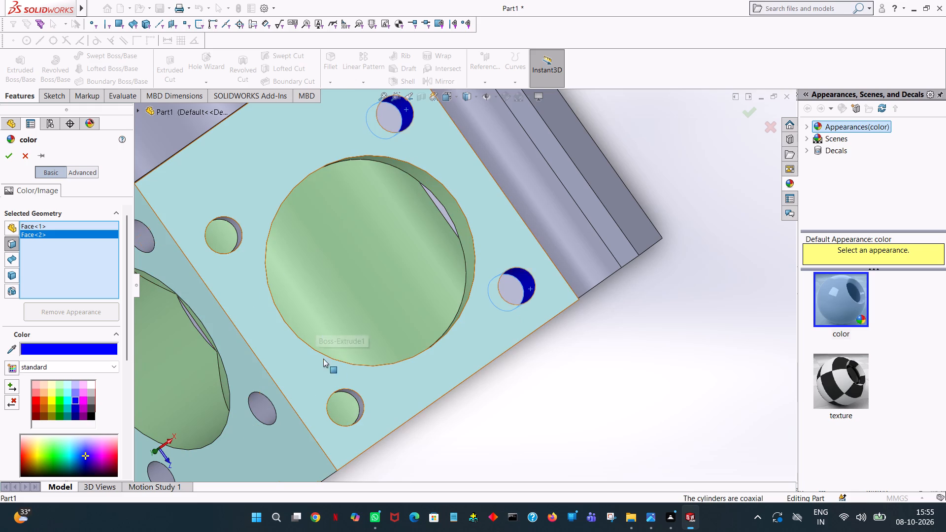
pyautogui.click(359, 398)
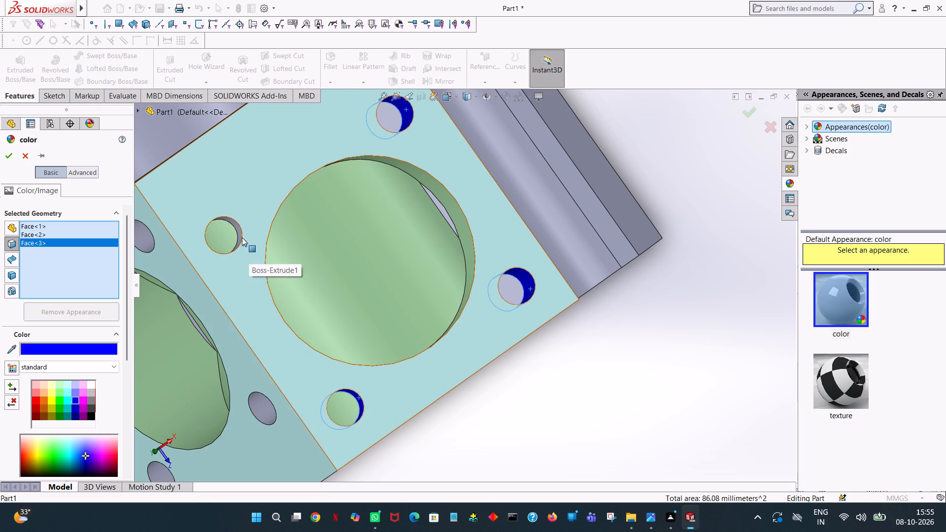
pyautogui.click(237, 230)
pyautogui.scroll(-5, 265, 232)
pyautogui.scroll(8, 280, 232)
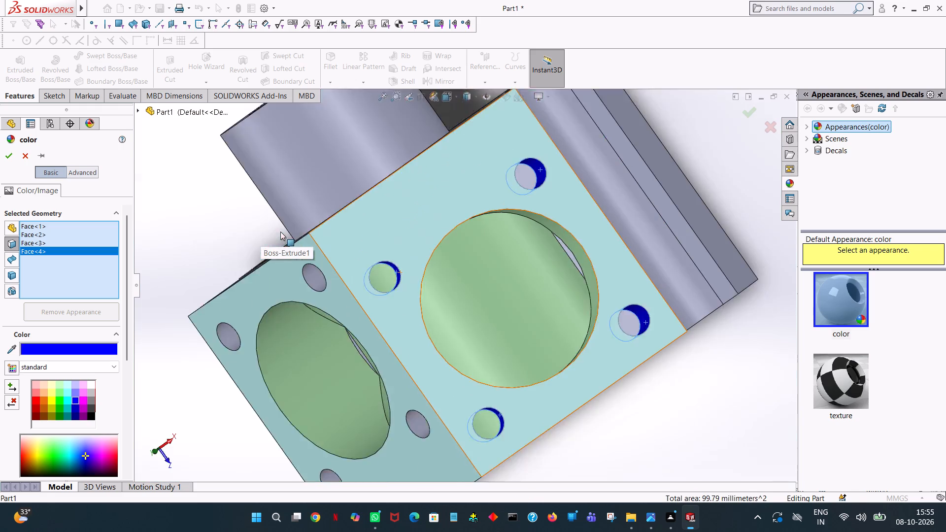
# Colour the walls of the four small corner holes on the other angled face blue as well.
pyautogui.moveTo(457, 413); pyautogui.dragTo(537, 319, button='middle')
pyautogui.scroll(1, 484, 405)
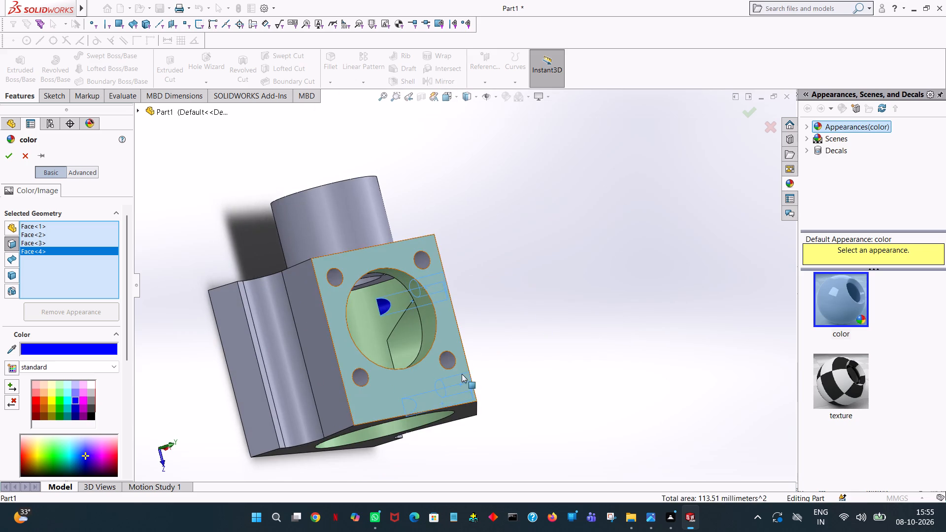
pyautogui.scroll(-7, 459, 363)
pyautogui.click(437, 324)
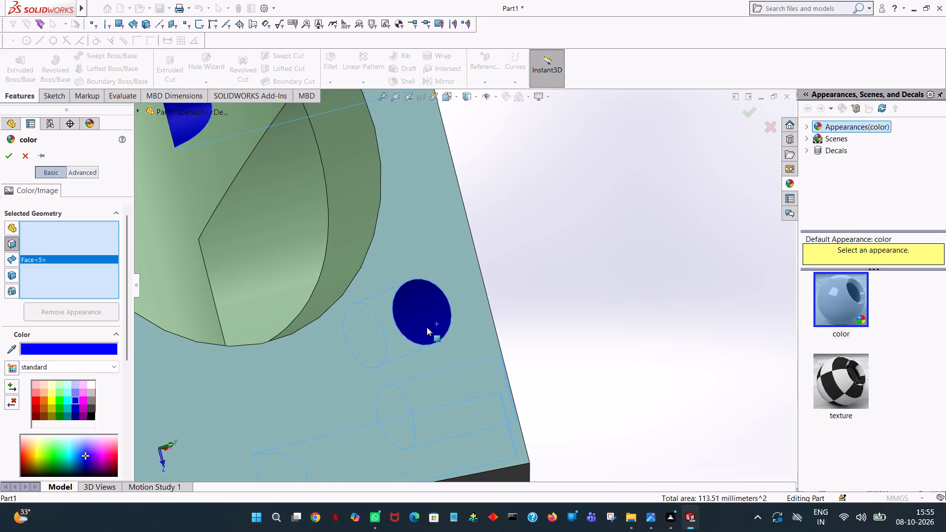
pyautogui.scroll(7, 427, 327)
pyautogui.scroll(-7, 367, 324)
pyautogui.click(337, 306)
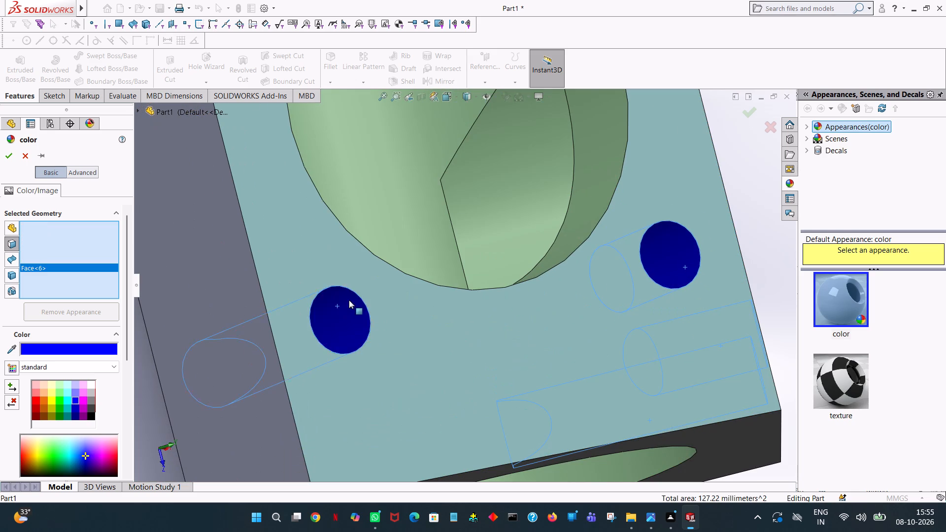
pyautogui.scroll(8, 350, 299)
pyautogui.scroll(-6, 353, 190)
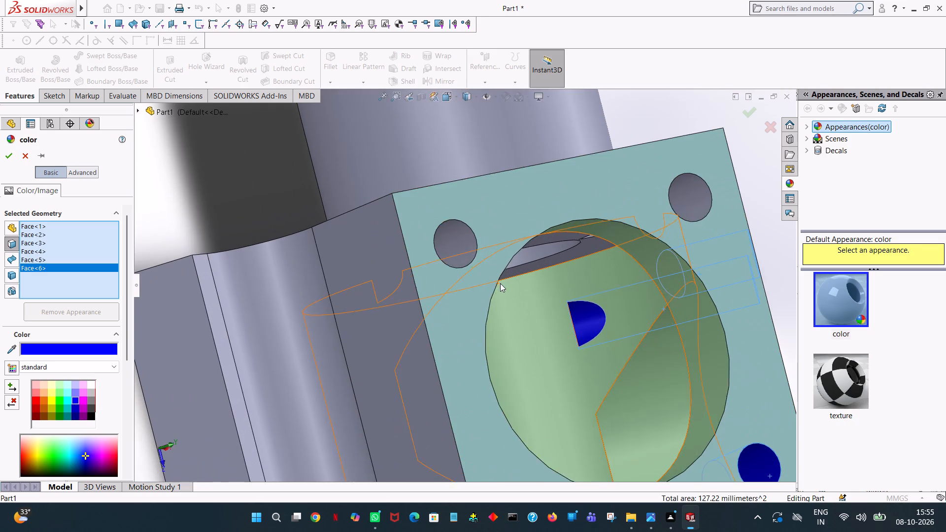
pyautogui.click(470, 234)
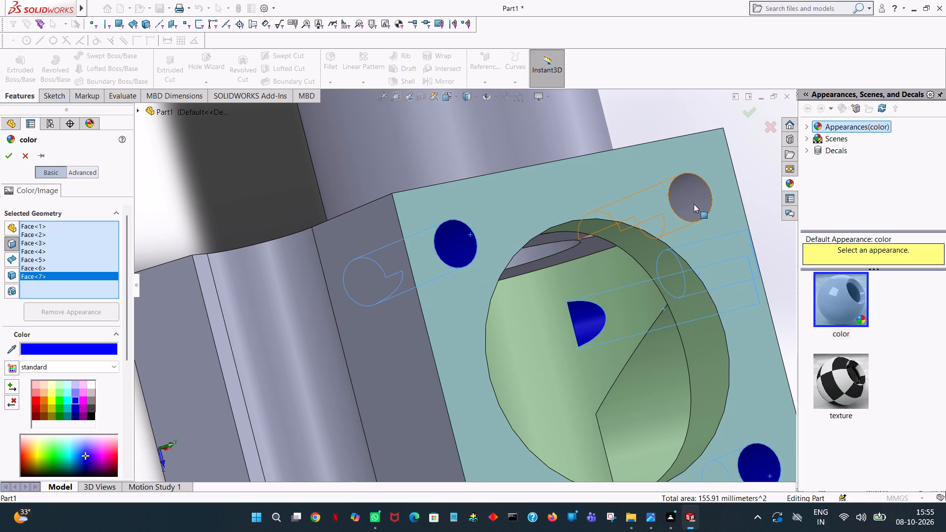
pyautogui.click(710, 200)
pyautogui.scroll(-5, 780, 222)
pyautogui.scroll(9, 769, 239)
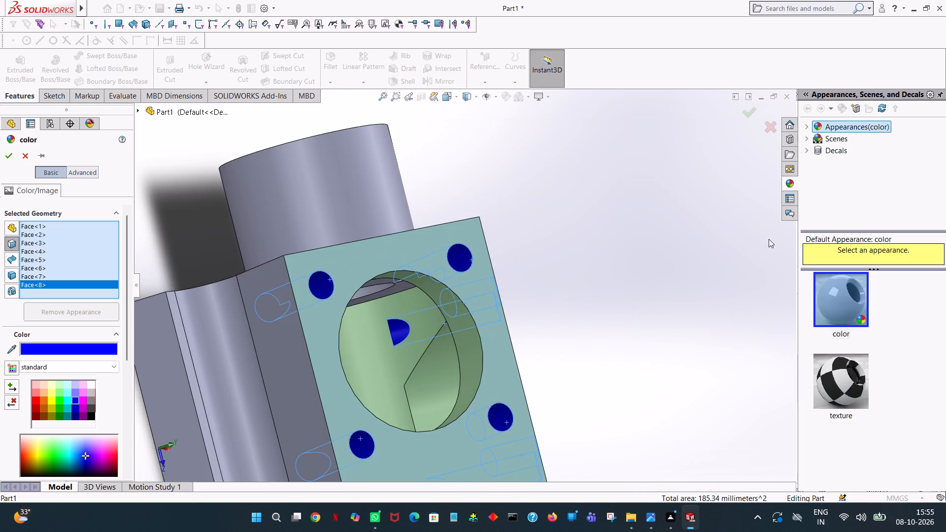
pyautogui.scroll(5, 506, 269)
pyautogui.moveTo(499, 276); pyautogui.dragTo(407, 135, button='middle')
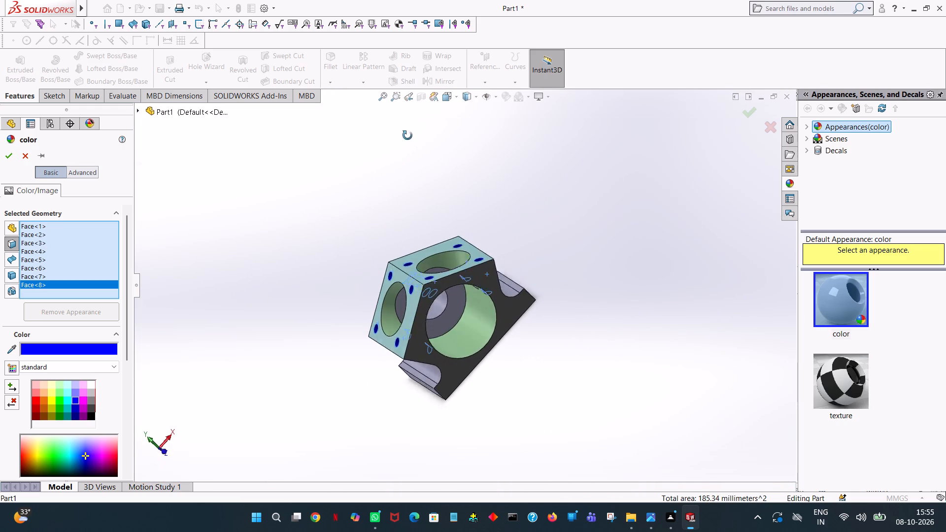
pyautogui.moveTo(407, 135); pyautogui.dragTo(345, 195, button='middle')
pyautogui.scroll(1, 359, 151)
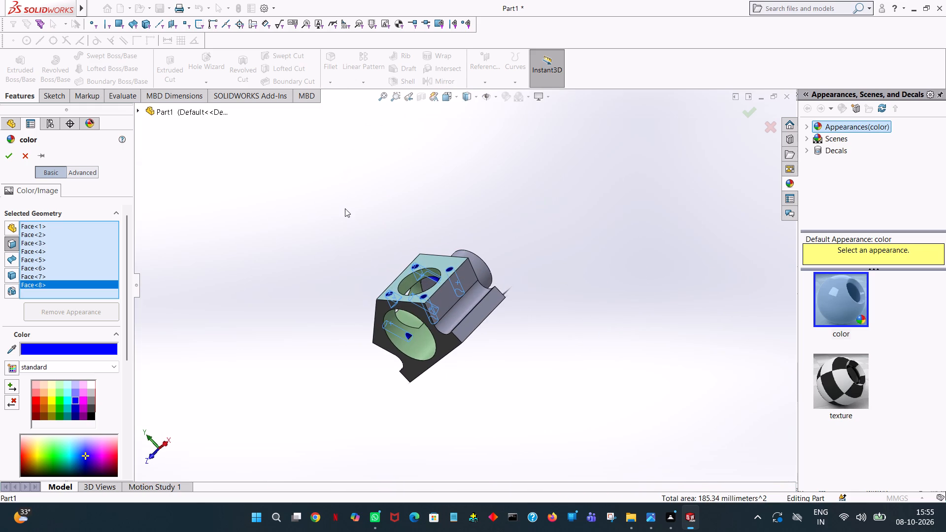
pyautogui.click(5, 157)
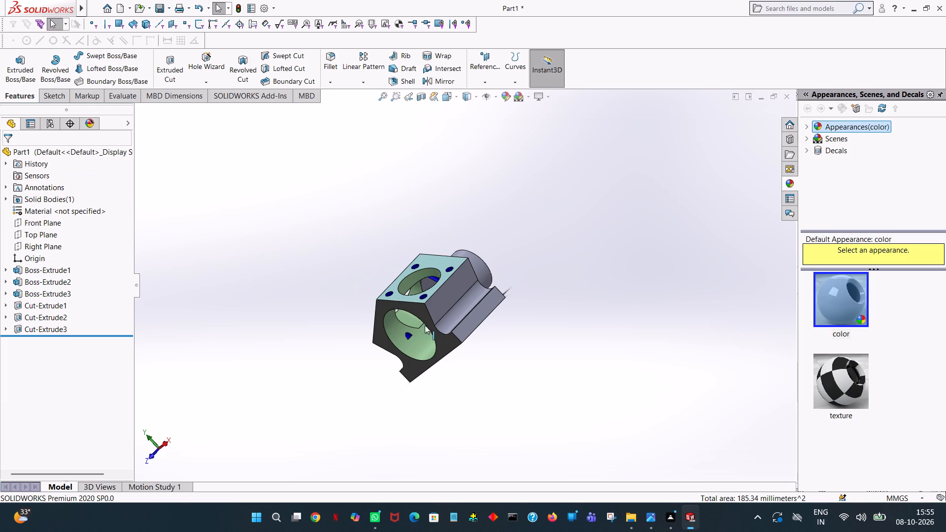
# Colour the slanted side face between one angled face and the concave groove light pink from the standard swatches.
pyautogui.scroll(-4, 362, 282)
pyautogui.moveTo(546, 339); pyautogui.dragTo(637, 255, button='middle')
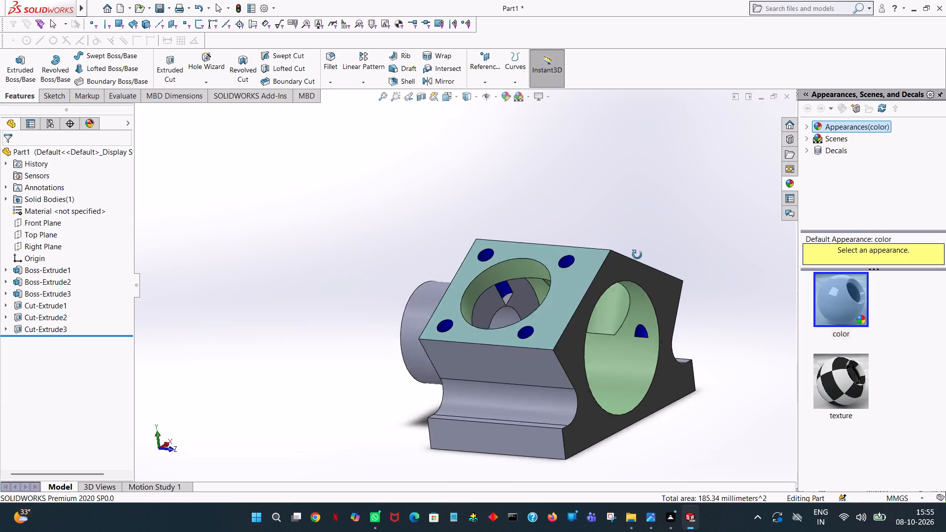
pyautogui.moveTo(637, 255); pyautogui.dragTo(557, 261, button='middle')
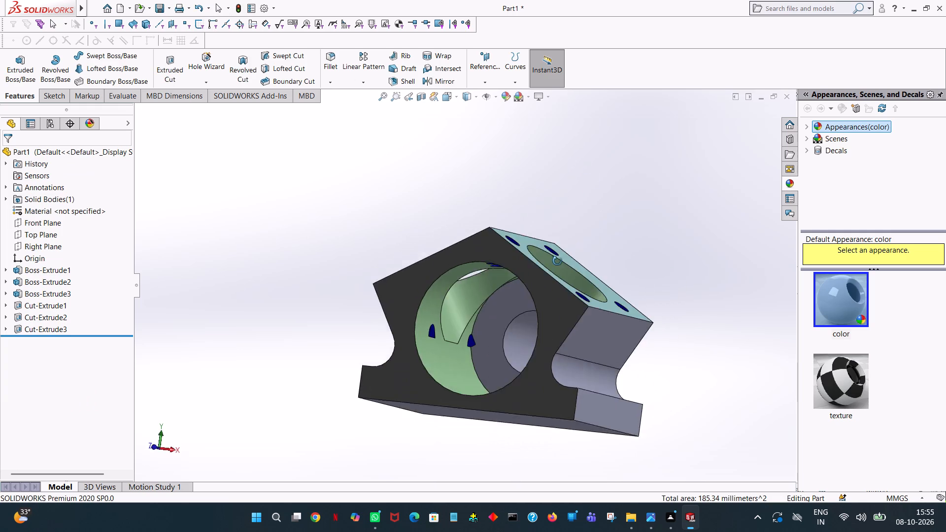
pyautogui.moveTo(557, 261); pyautogui.dragTo(501, 228, button='middle')
pyautogui.scroll(1, 505, 279)
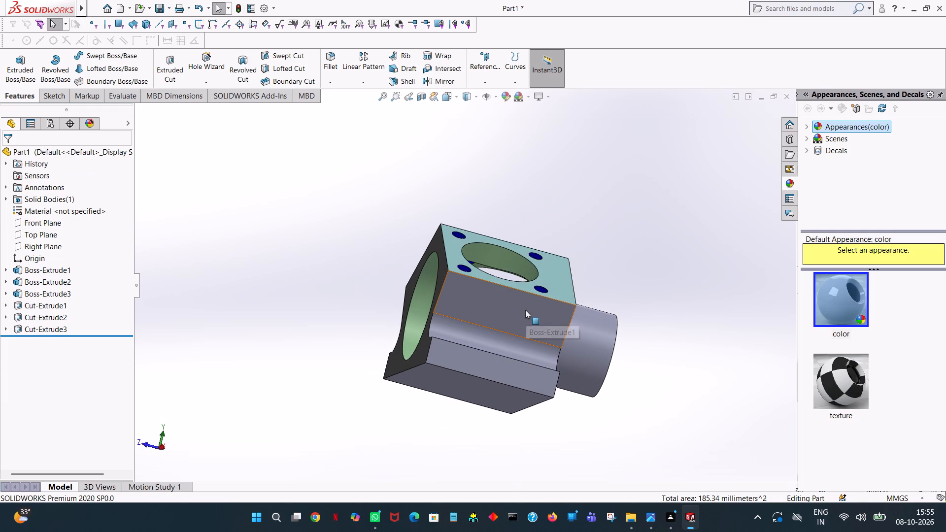
pyautogui.click(520, 310)
pyautogui.click(620, 265)
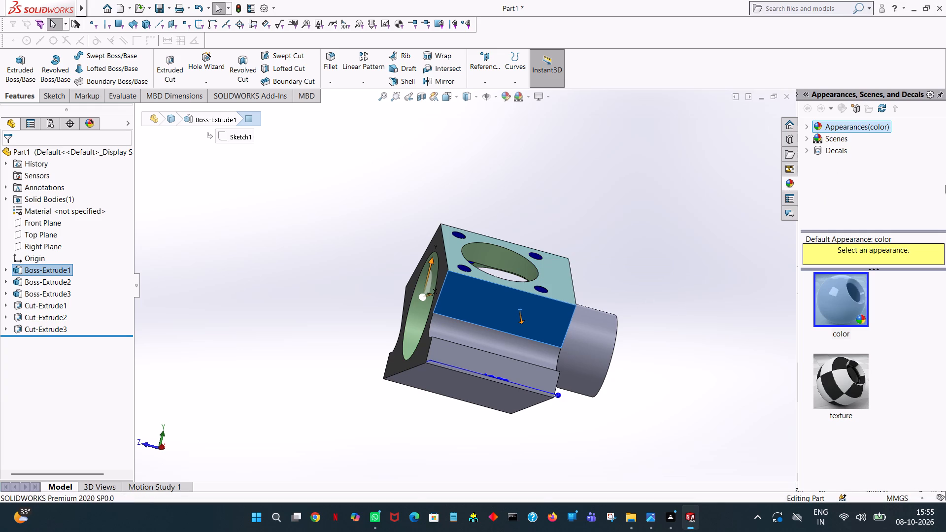
pyautogui.rightClick(461, 301)
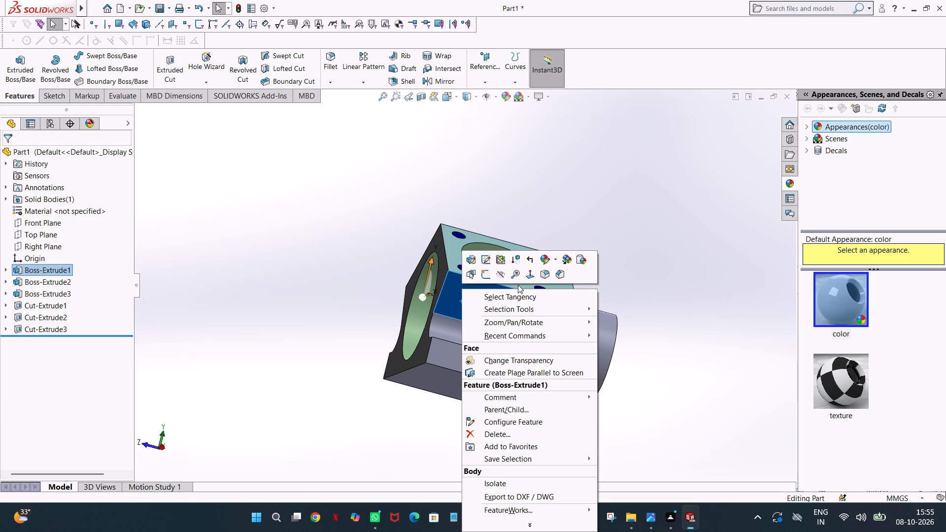
pyautogui.click(540, 262)
pyautogui.click(546, 286)
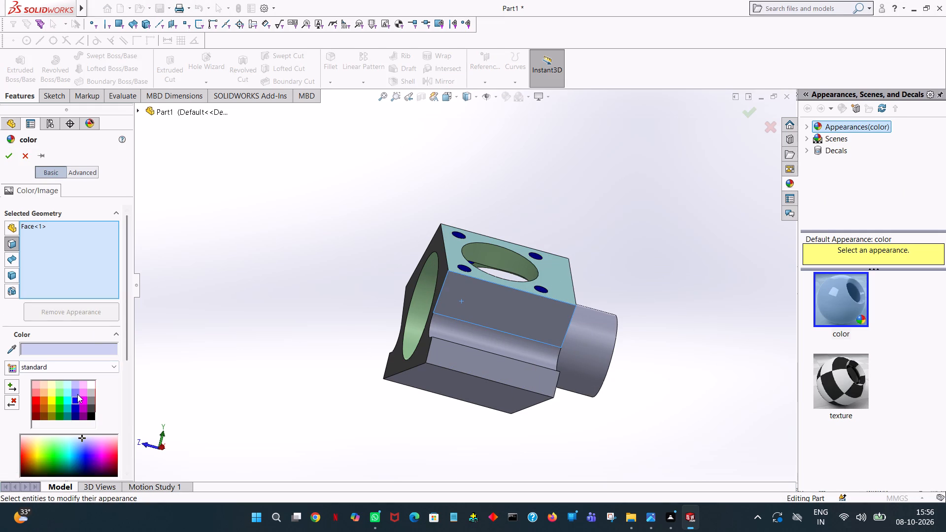
pyautogui.click(83, 385)
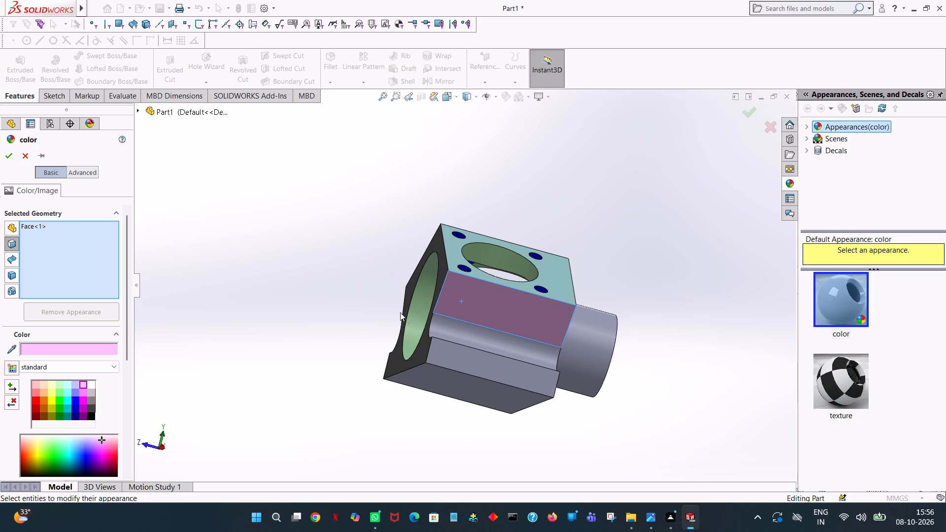
# Extend the light pink colour to the opposite slanted side face, both narrow base side faces and the boss's ring-shaped end face.
pyautogui.moveTo(405, 315); pyautogui.dragTo(576, 365, button='middle')
pyautogui.click(547, 321)
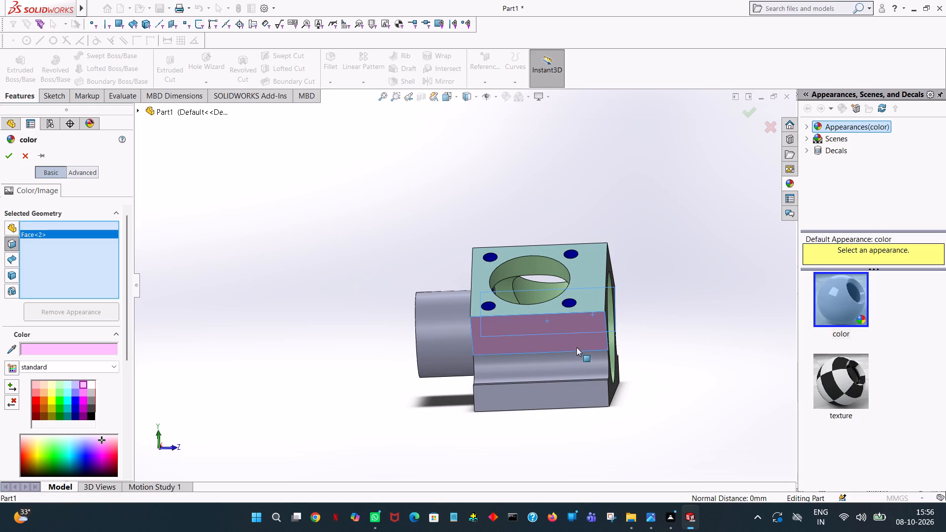
pyautogui.moveTo(571, 366); pyautogui.dragTo(546, 439, button='middle')
pyautogui.scroll(1, 560, 390)
pyautogui.click(540, 422)
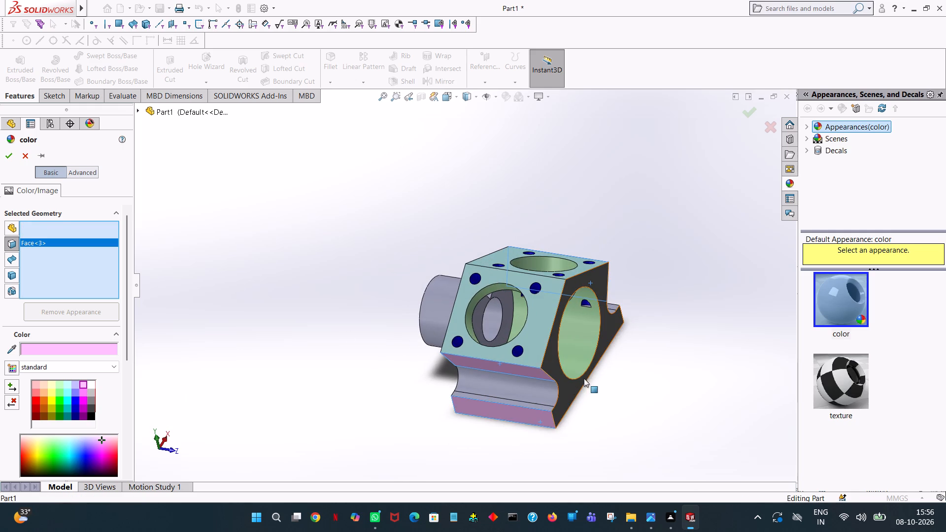
pyautogui.moveTo(579, 372); pyautogui.dragTo(453, 427, button='middle')
pyautogui.scroll(1, 545, 396)
pyautogui.click(538, 294)
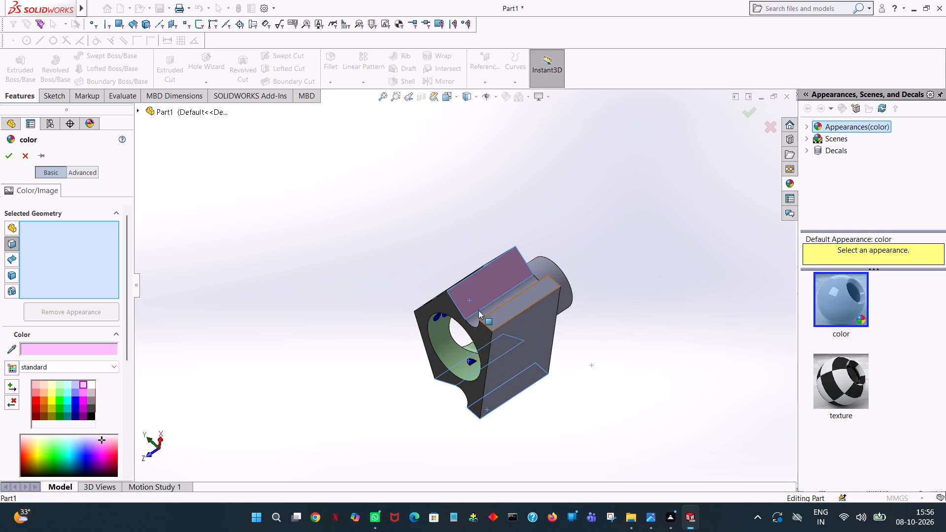
pyautogui.moveTo(392, 245); pyautogui.dragTo(299, 342, button='middle')
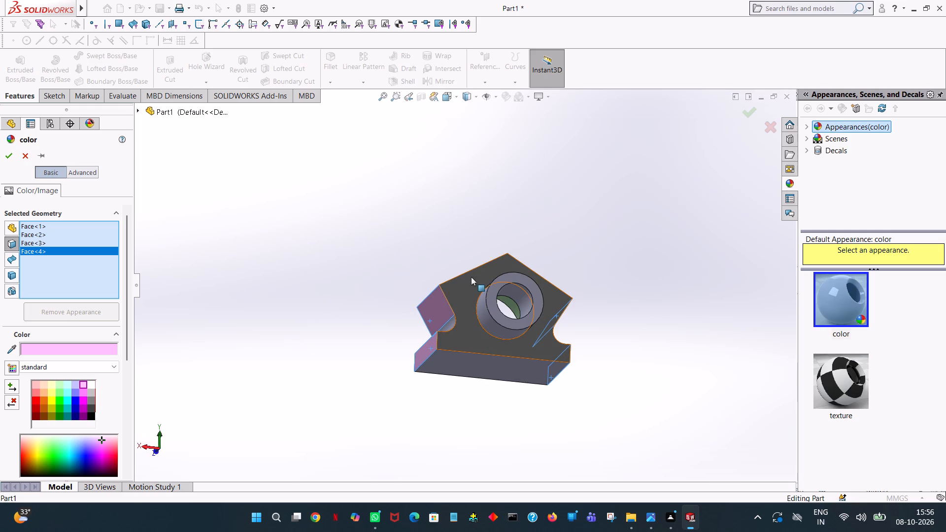
pyautogui.click(512, 274)
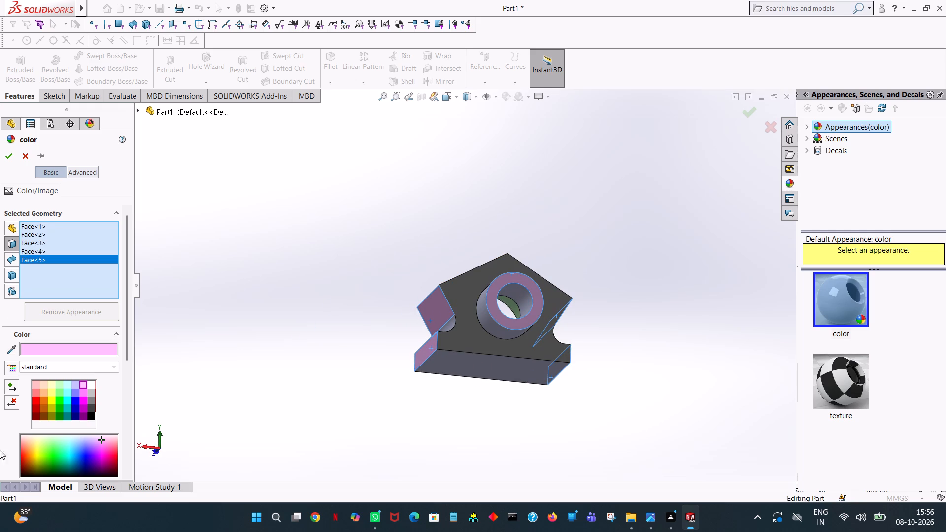
pyautogui.click(4, 159)
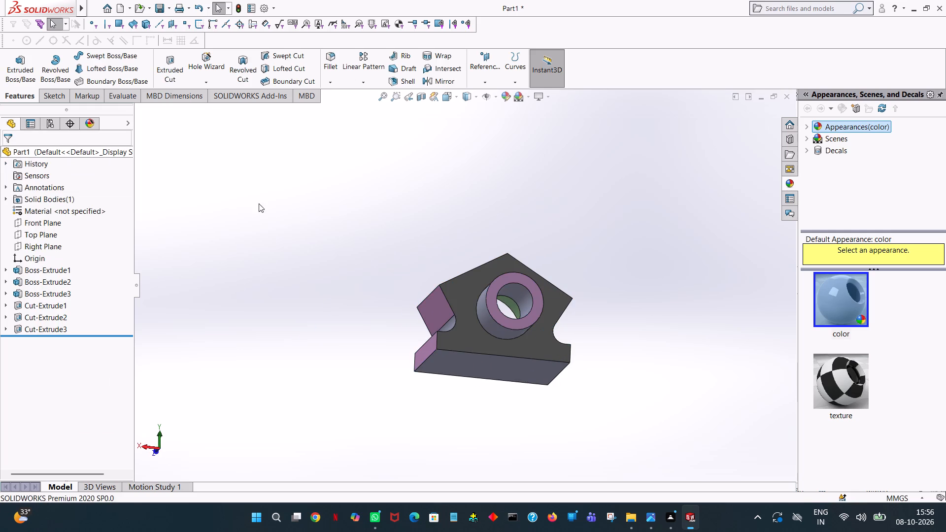
# Colour both concave side grooves and the outer cylindrical wall of the boss light red from the standard swatches.
pyautogui.moveTo(395, 320); pyautogui.dragTo(431, 366, button='middle')
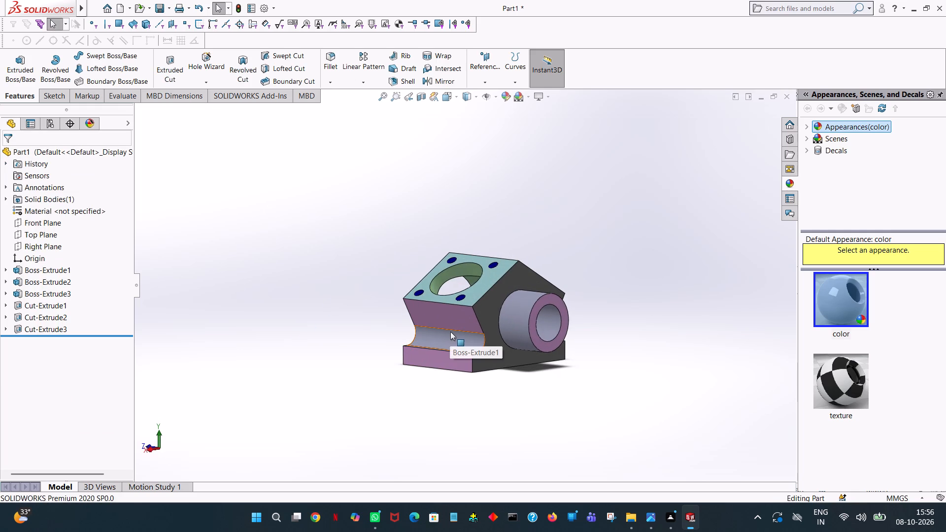
pyautogui.click(454, 340)
pyautogui.rightClick(454, 340)
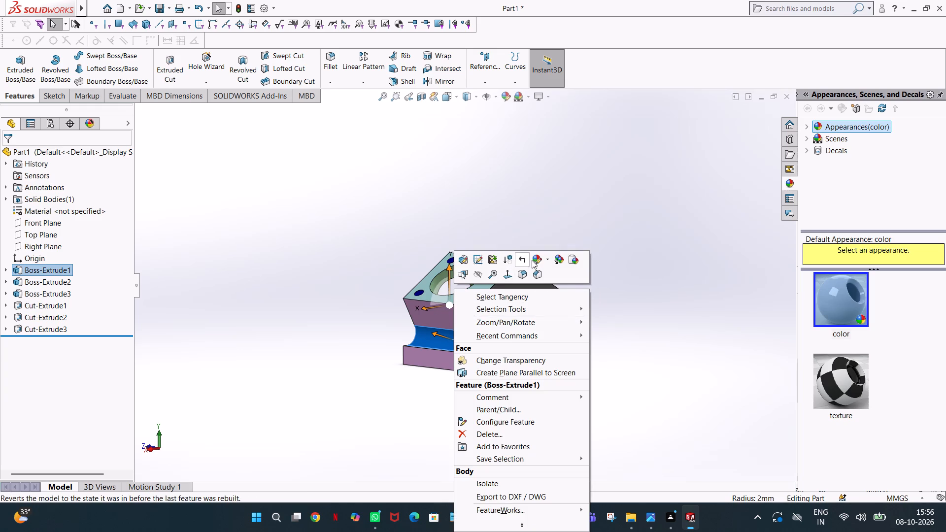
pyautogui.click(532, 261)
pyautogui.click(551, 277)
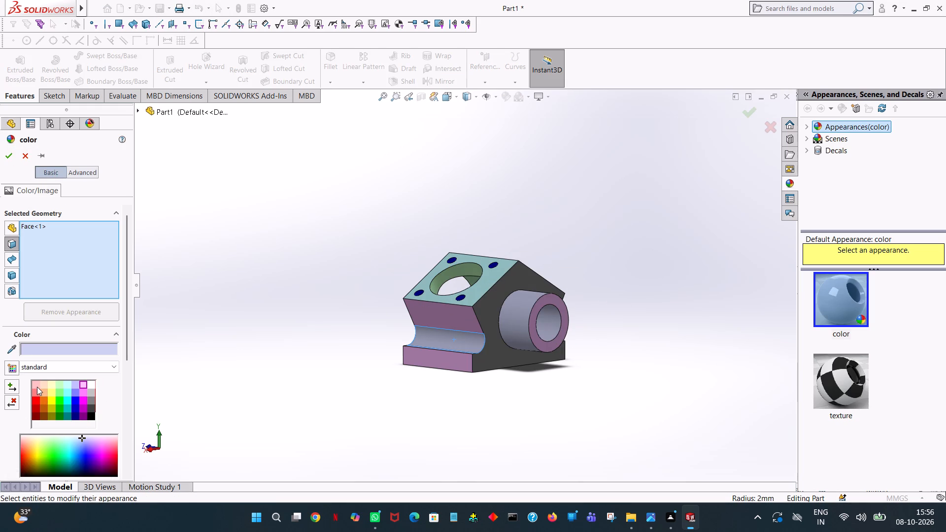
pyautogui.click(33, 390)
pyautogui.moveTo(636, 271); pyautogui.dragTo(545, 345, button='middle')
pyautogui.scroll(1, 631, 279)
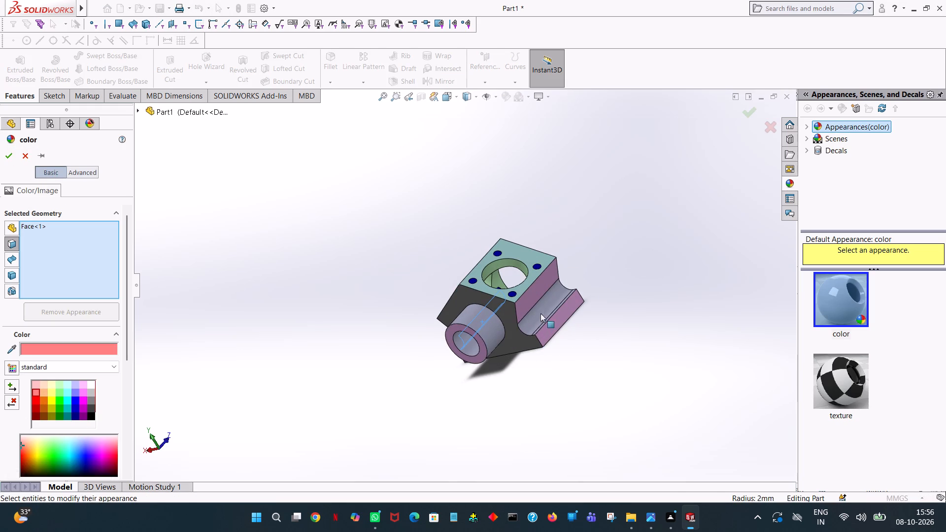
pyautogui.click(543, 302)
pyautogui.moveTo(528, 334); pyautogui.dragTo(543, 306, button='middle')
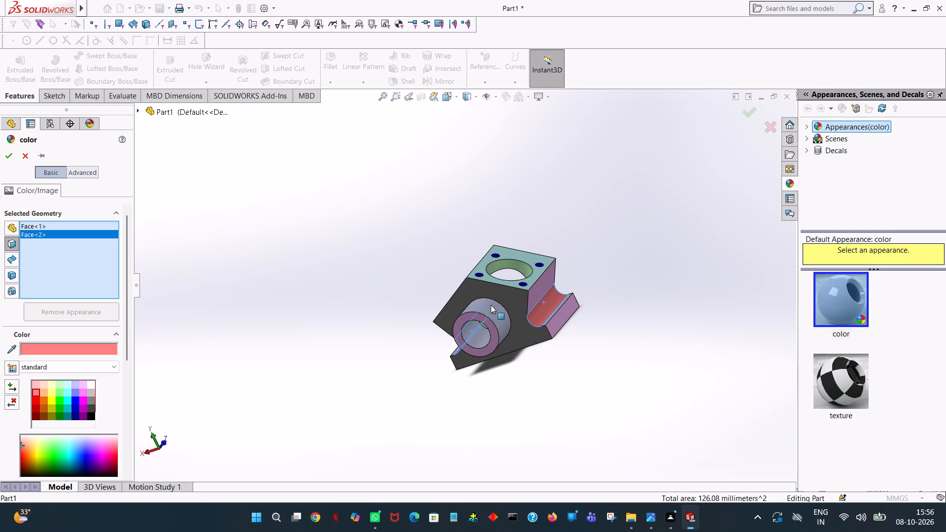
pyautogui.click(491, 305)
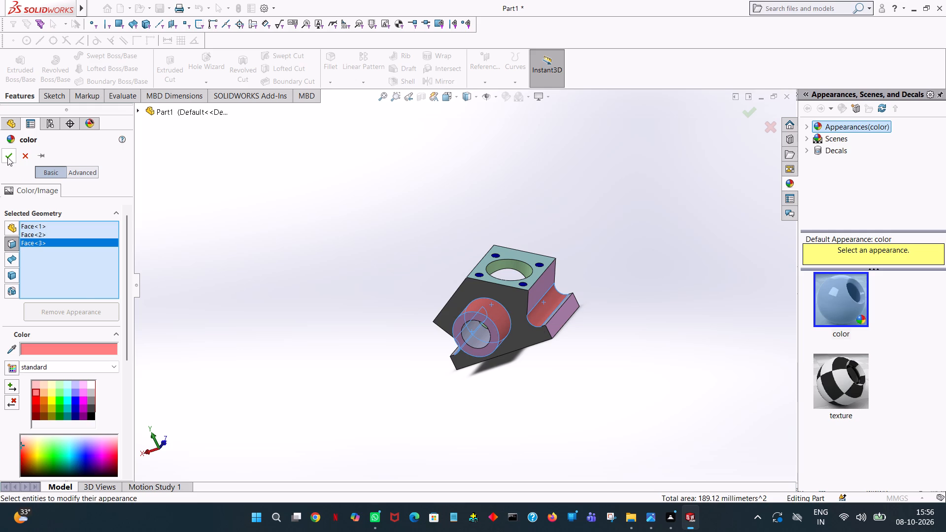
pyautogui.click(7, 157)
pyautogui.click(357, 159)
# Colour the flat bottom face of the base red from the standard swatches.
pyautogui.moveTo(385, 198); pyautogui.dragTo(551, 433, button='middle')
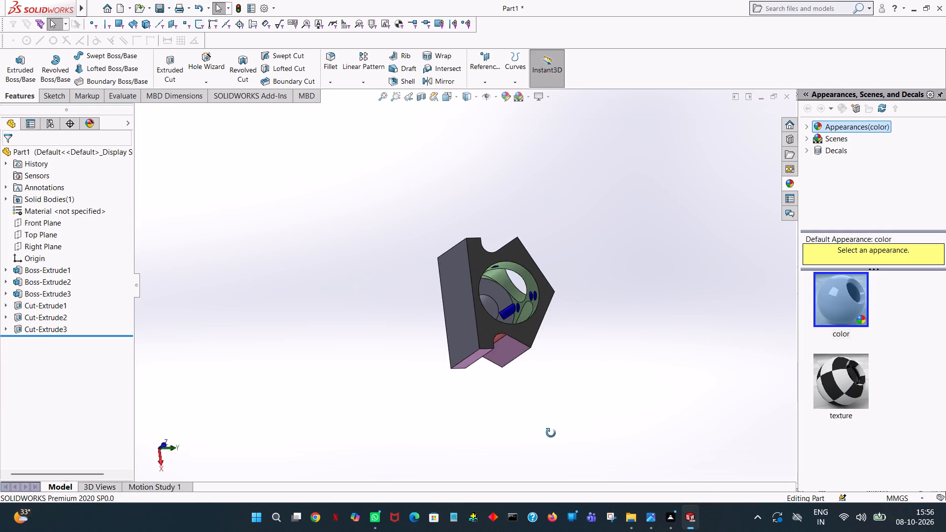
pyautogui.moveTo(551, 433); pyautogui.dragTo(633, 347, button='middle')
pyautogui.click(514, 284)
pyautogui.rightClick(514, 284)
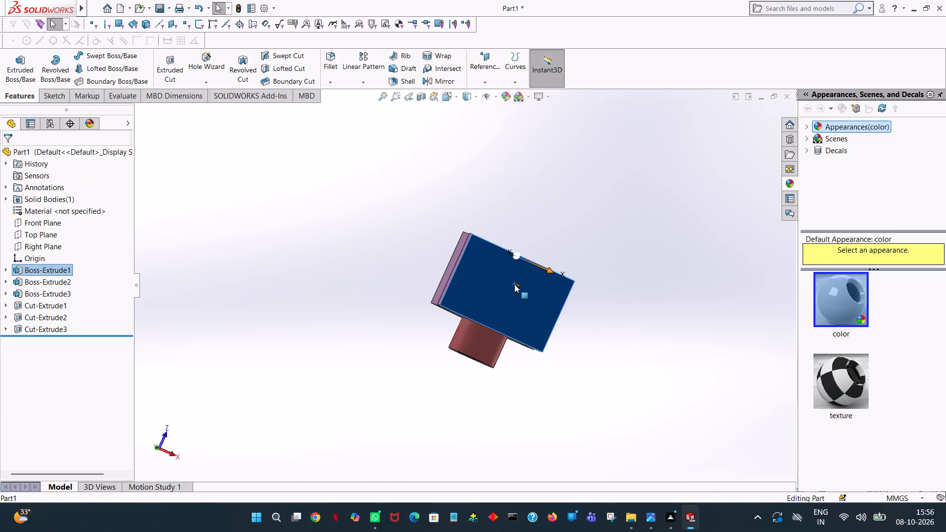
pyautogui.click(595, 257)
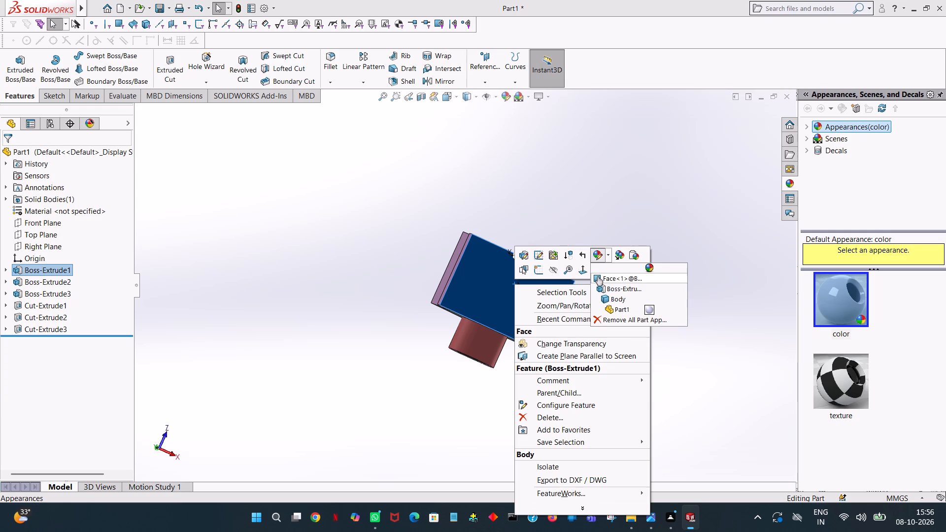
pyautogui.click(598, 276)
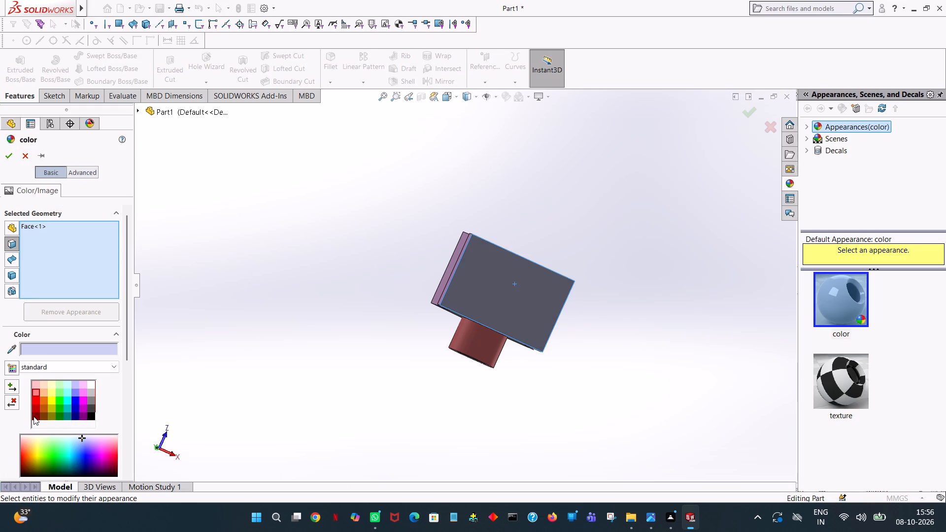
pyautogui.click(35, 397)
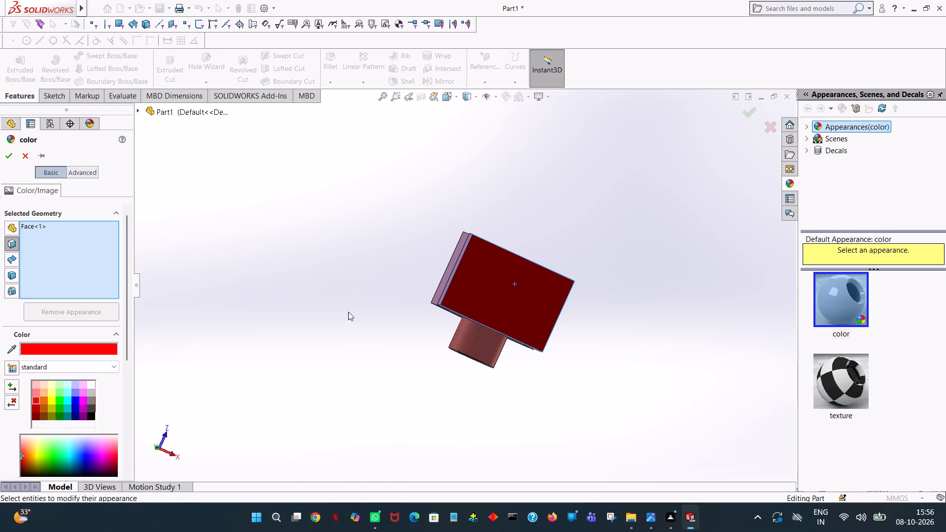
# Extend the red colour to the boss's inner bore wall and the narrow ledge faces beside both concave side grooves.
pyautogui.moveTo(353, 313); pyautogui.dragTo(489, 204, button='middle')
pyautogui.scroll(1, 397, 315)
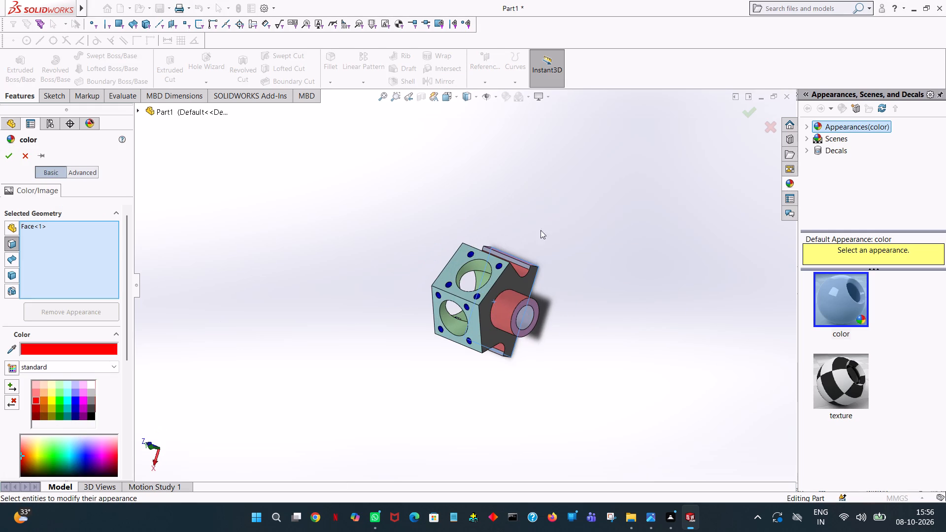
pyautogui.click(525, 314)
pyautogui.scroll(2, 534, 342)
pyautogui.moveTo(535, 342); pyautogui.dragTo(549, 284, button='middle')
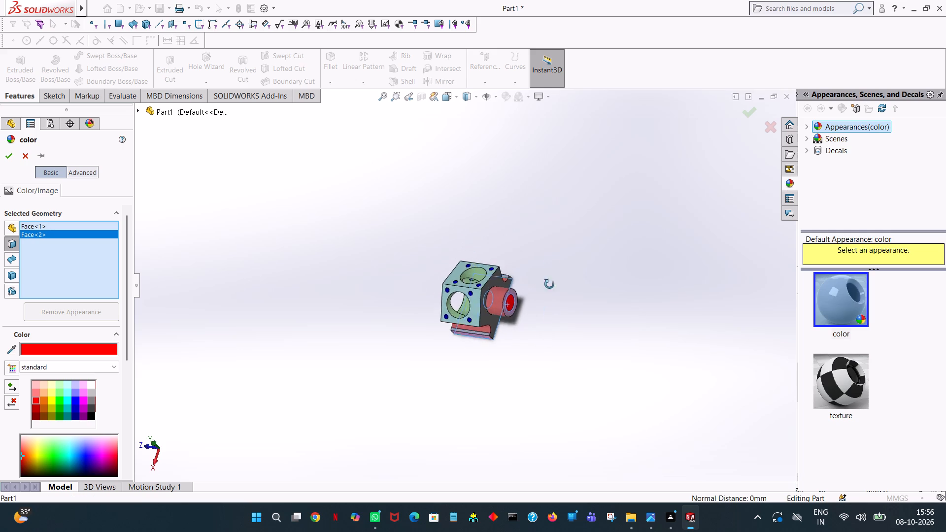
pyautogui.moveTo(549, 284); pyautogui.dragTo(560, 206, button='middle')
pyautogui.moveTo(547, 235); pyautogui.dragTo(510, 335, button='middle')
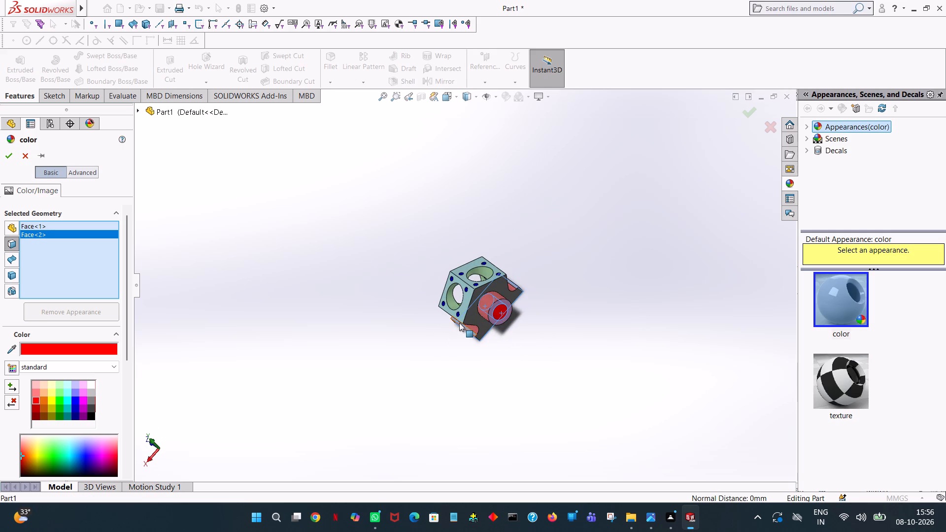
pyautogui.scroll(-7, 459, 323)
pyautogui.scroll(-5, 497, 336)
pyautogui.click(484, 298)
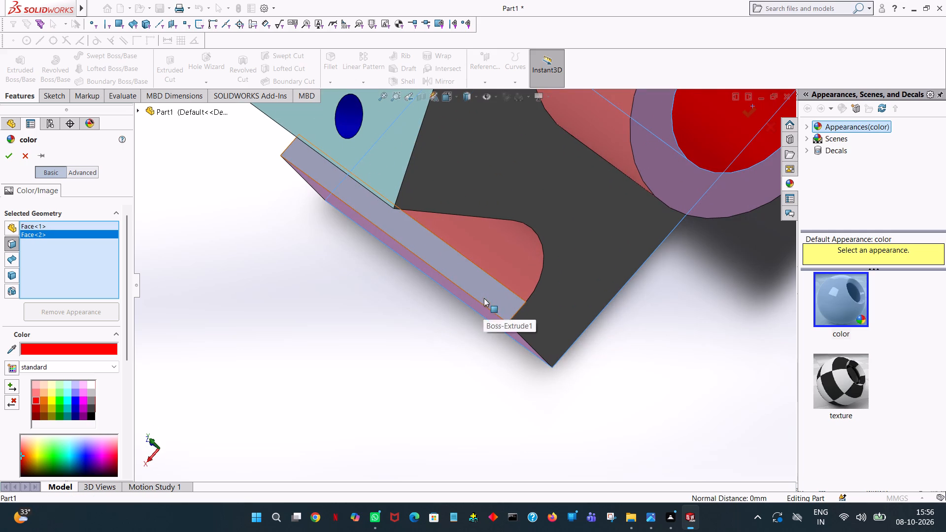
pyautogui.scroll(9, 518, 306)
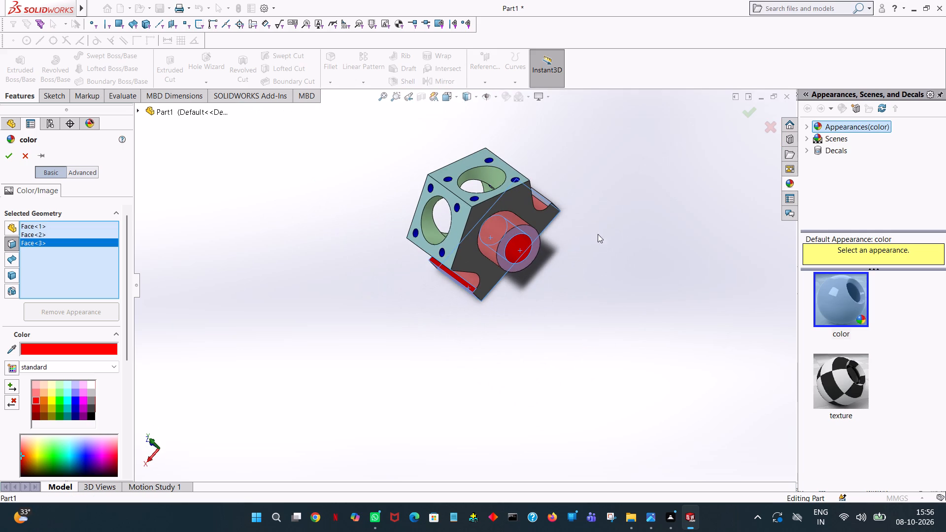
pyautogui.scroll(-4, 556, 204)
pyautogui.click(501, 215)
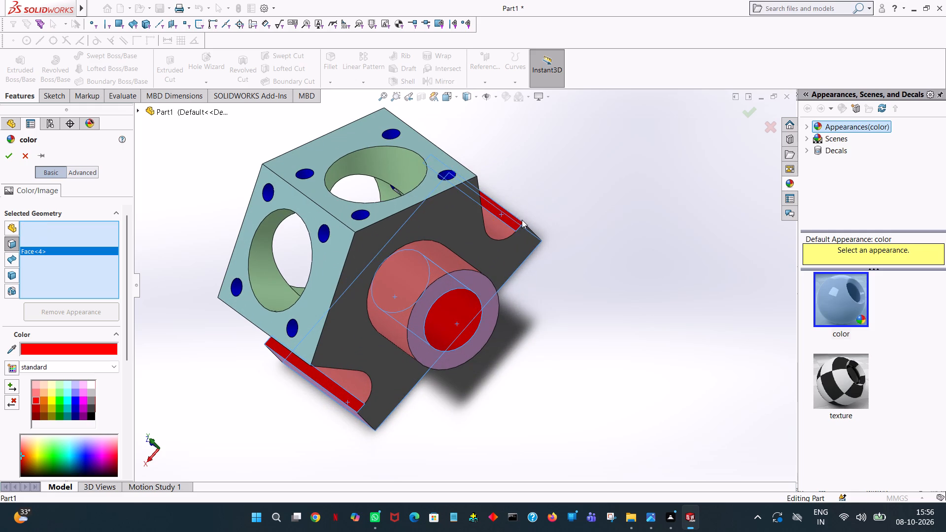
# Add the ring-shaped shoulder face inside the large bore to the red faces and apply the colour.
pyautogui.moveTo(514, 231); pyautogui.dragTo(384, 421, button='middle')
pyautogui.scroll(1, 452, 283)
pyautogui.moveTo(433, 198); pyautogui.dragTo(421, 261, button='middle')
pyautogui.click(426, 247)
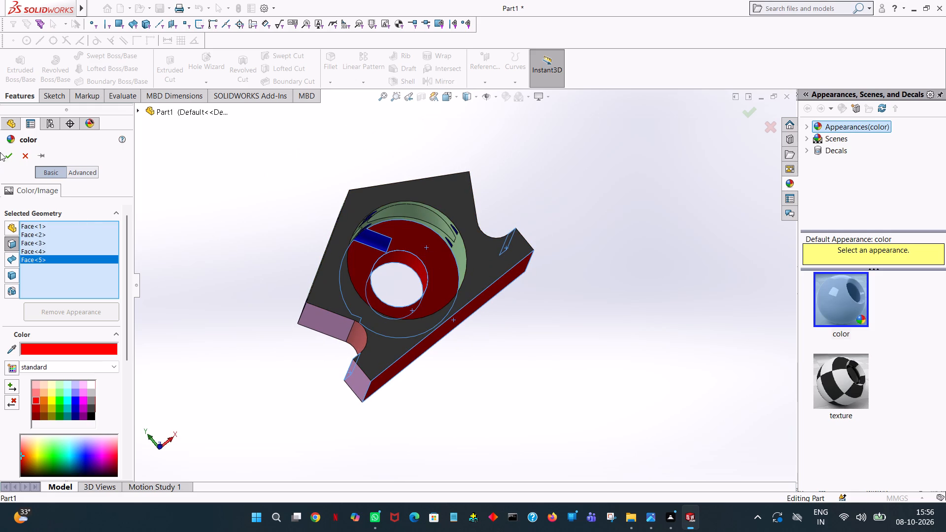
pyautogui.click(10, 158)
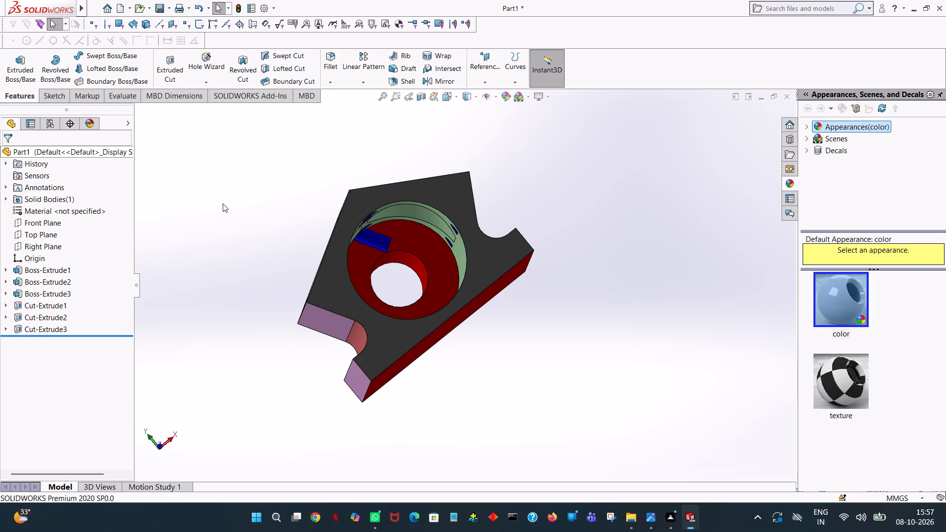
# Fillet the circular edge where the cylindrical boss meets the block face with a 1 mm radius.
pyautogui.moveTo(425, 306); pyautogui.dragTo(270, 371, button='middle')
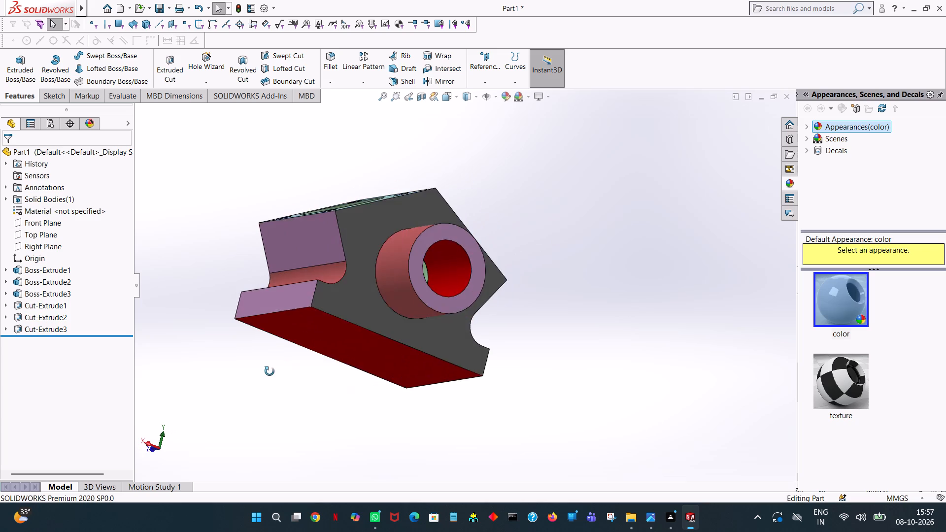
pyautogui.moveTo(270, 371); pyautogui.dragTo(281, 399, button='middle')
pyautogui.click(331, 57)
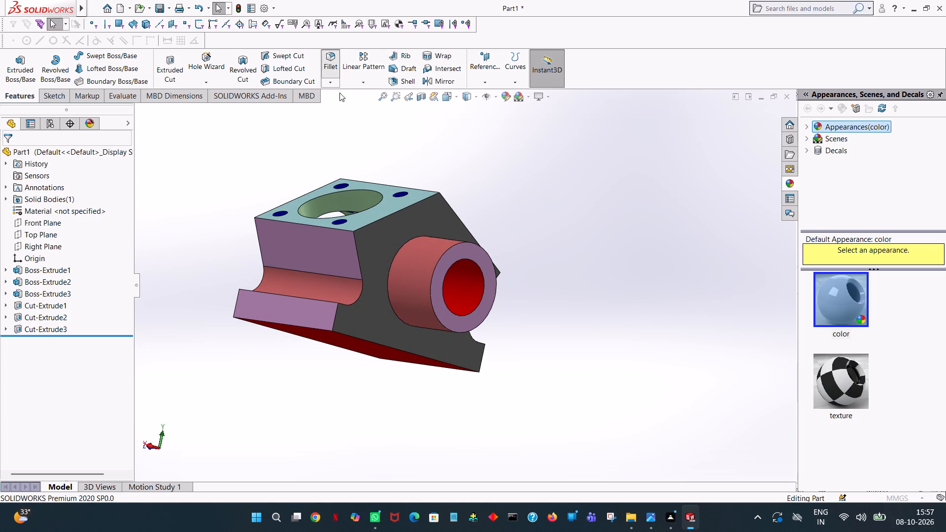
pyautogui.press('1')
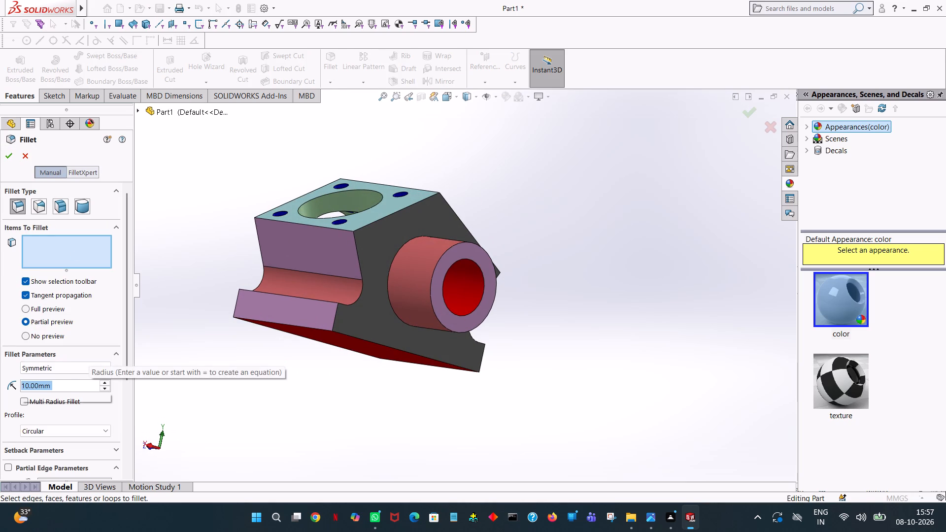
pyautogui.click(258, 417)
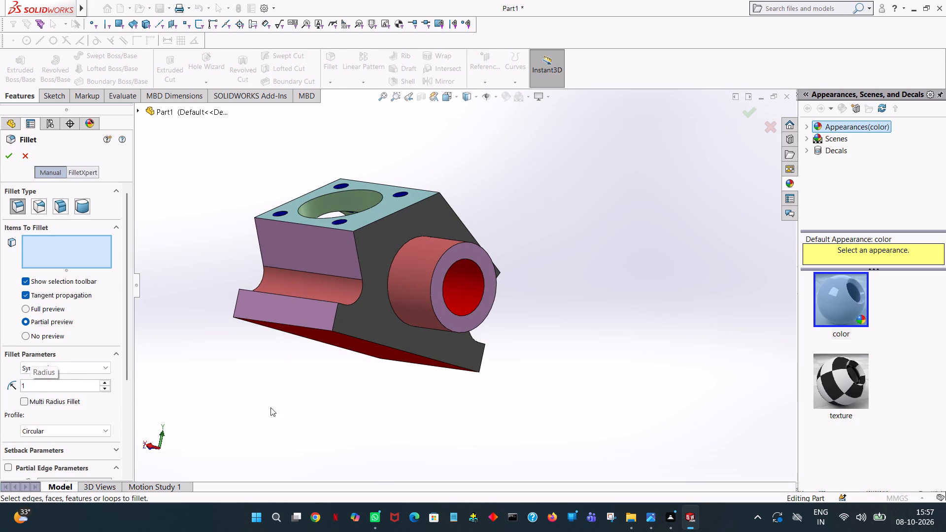
pyautogui.scroll(-5, 352, 327)
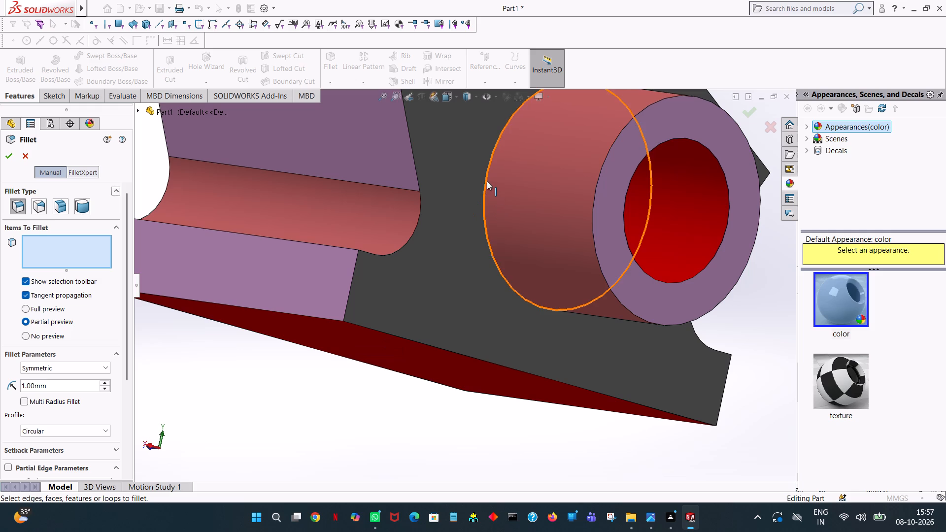
pyautogui.click(487, 178)
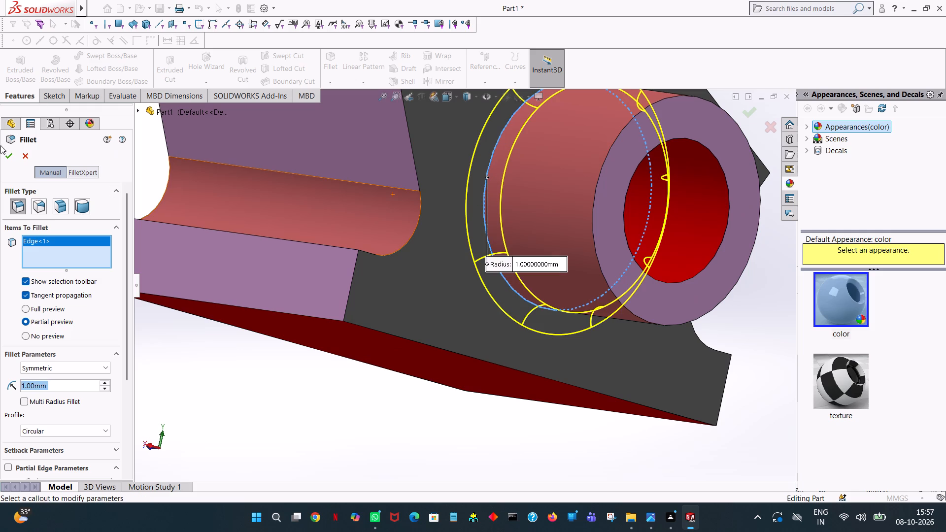
pyautogui.click(5, 153)
# Colour the new fillet face around the base of the boss light yellow from the standard swatches.
pyautogui.scroll(-3, 533, 315)
pyautogui.scroll(8, 532, 307)
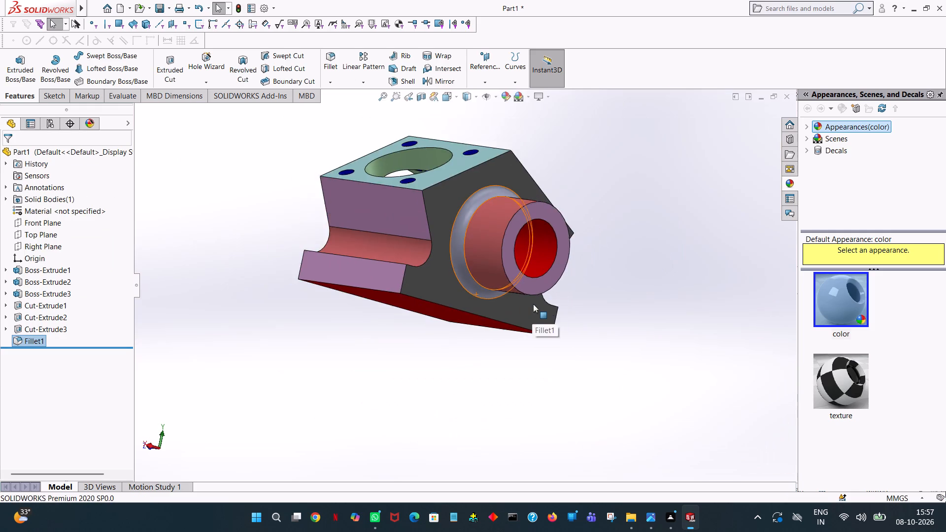
pyautogui.scroll(-3, 533, 304)
pyautogui.scroll(4, 533, 304)
pyautogui.click(449, 199)
pyautogui.rightClick(449, 199)
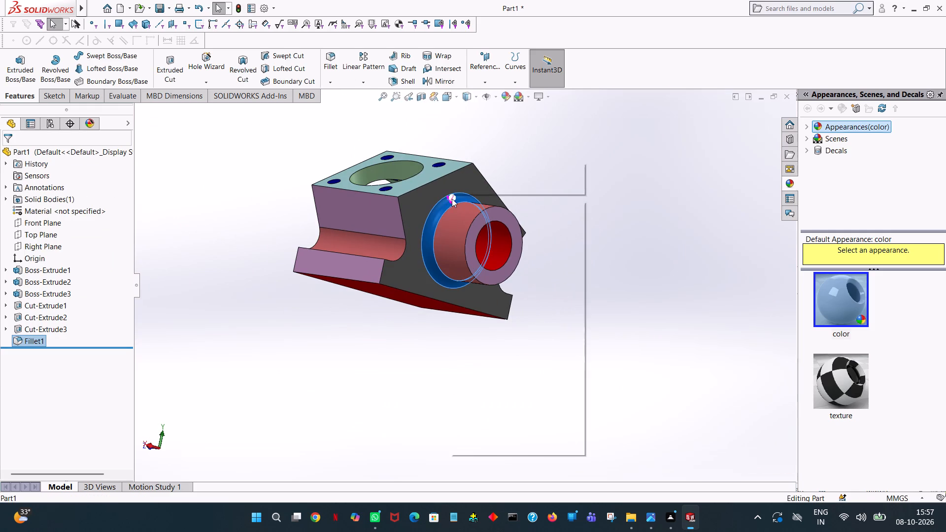
pyautogui.click(519, 168)
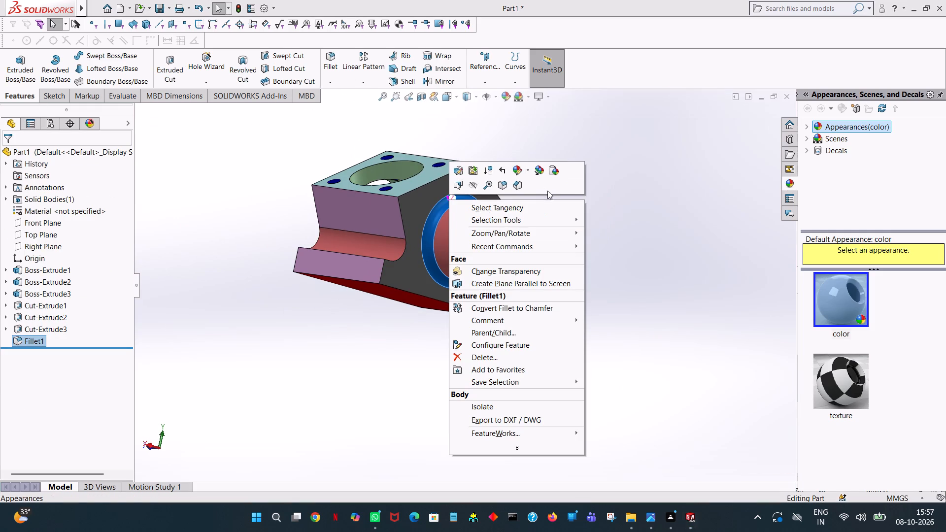
pyautogui.click(516, 165)
pyautogui.click(536, 197)
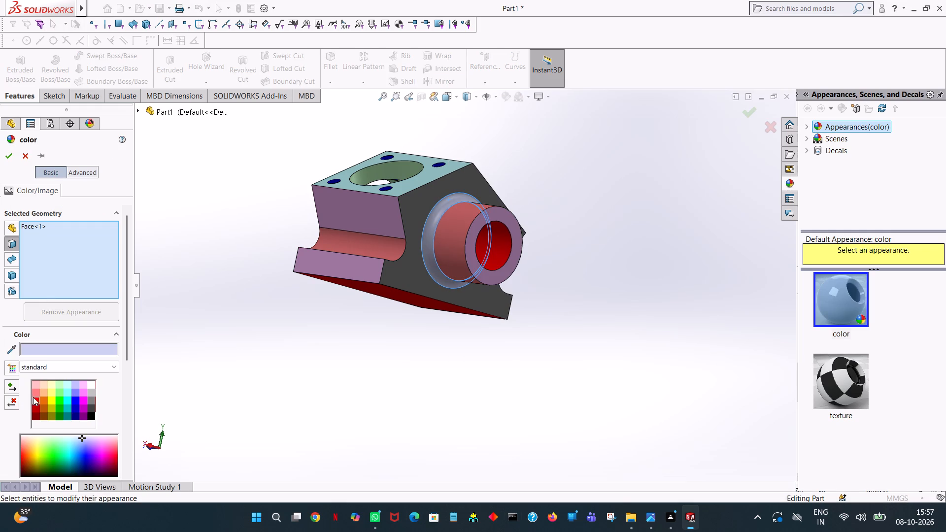
pyautogui.click(49, 396)
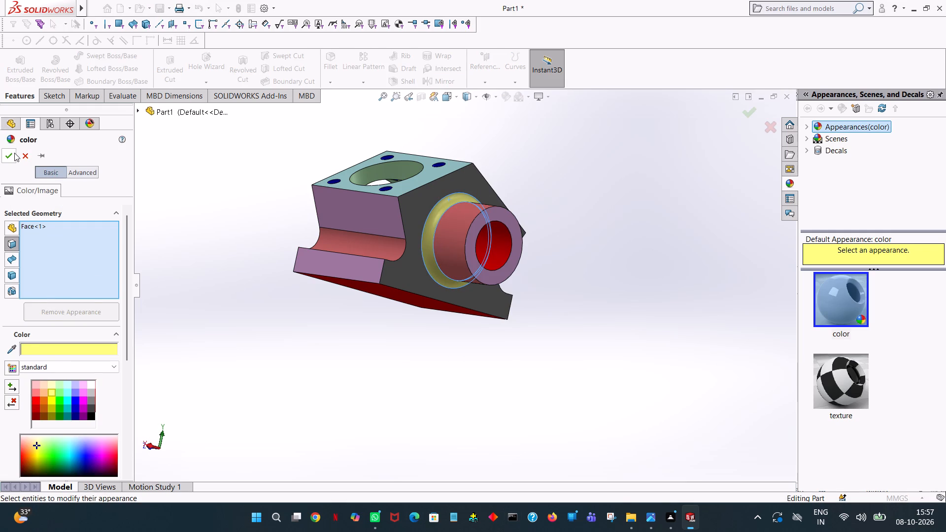
pyautogui.click(14, 153)
pyautogui.click(282, 109)
# Examine the coloured housing from all sides, including the boss, angled faces, rear bore and base.
pyautogui.scroll(-5, 357, 170)
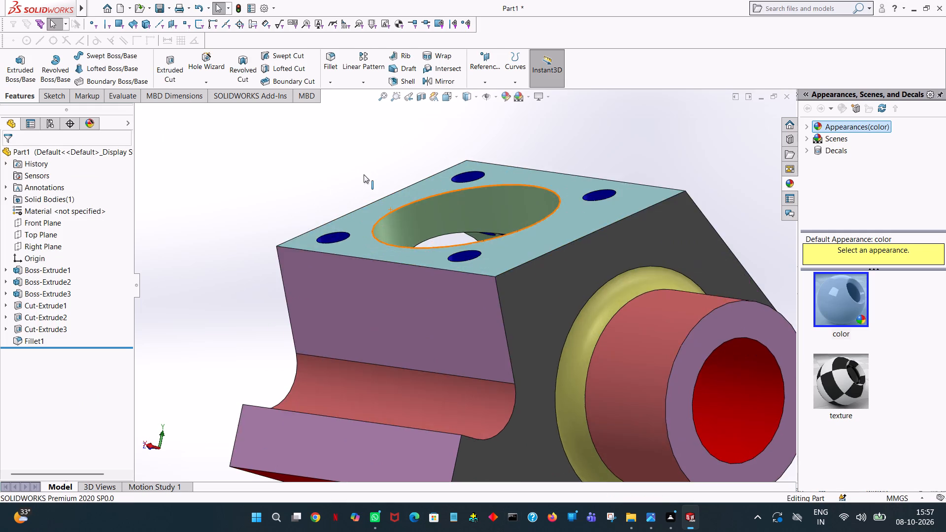
pyautogui.scroll(7, 408, 203)
pyautogui.moveTo(684, 411); pyautogui.dragTo(790, 339, button='middle')
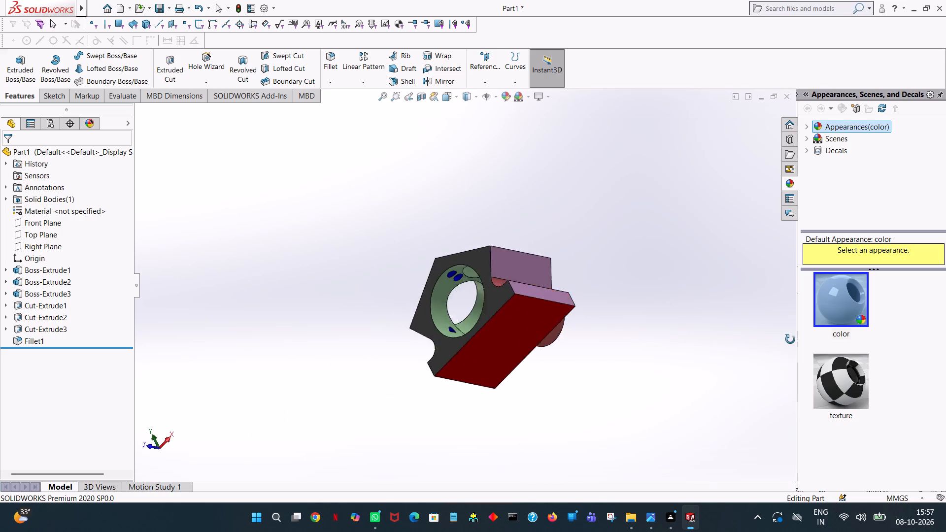
pyautogui.moveTo(790, 339); pyautogui.dragTo(630, 442, button='middle')
pyautogui.scroll(-2, 520, 308)
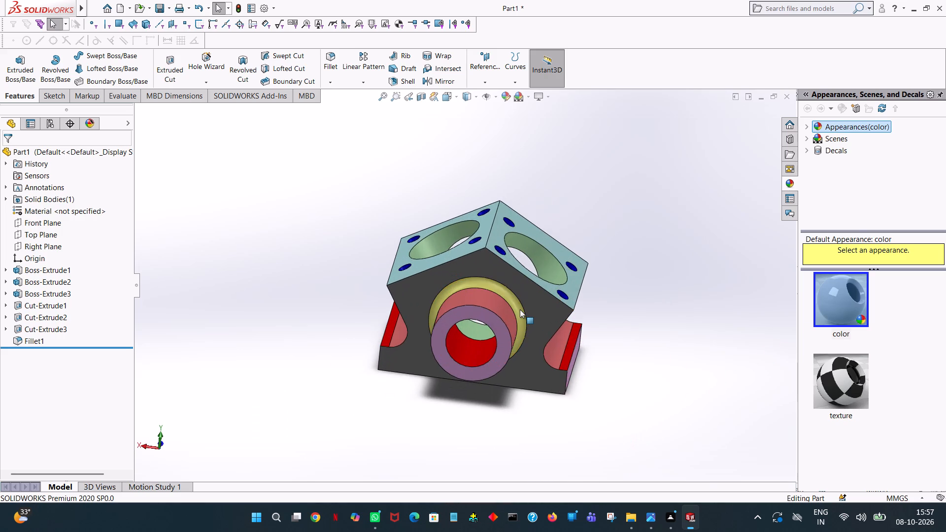
pyautogui.scroll(8, 520, 309)
pyautogui.scroll(-5, 520, 309)
pyautogui.scroll(-3, 299, 247)
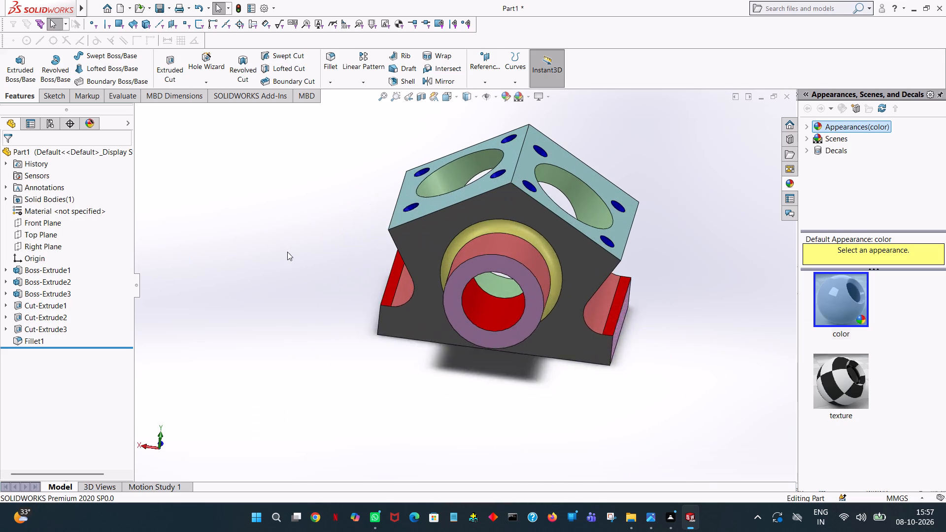
pyautogui.scroll(-2, 287, 252)
pyautogui.moveTo(580, 280); pyautogui.dragTo(588, 165, button='middle')
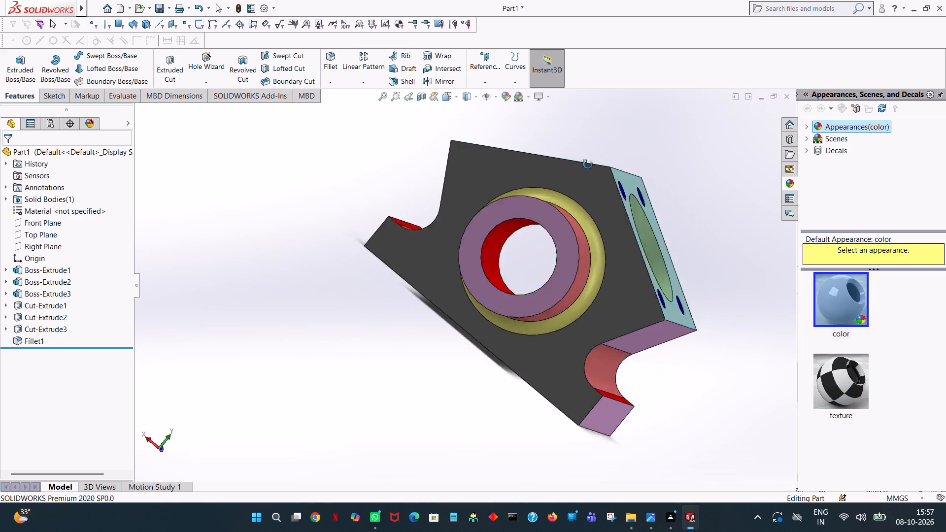
pyautogui.moveTo(588, 165); pyautogui.dragTo(715, 137, button='middle')
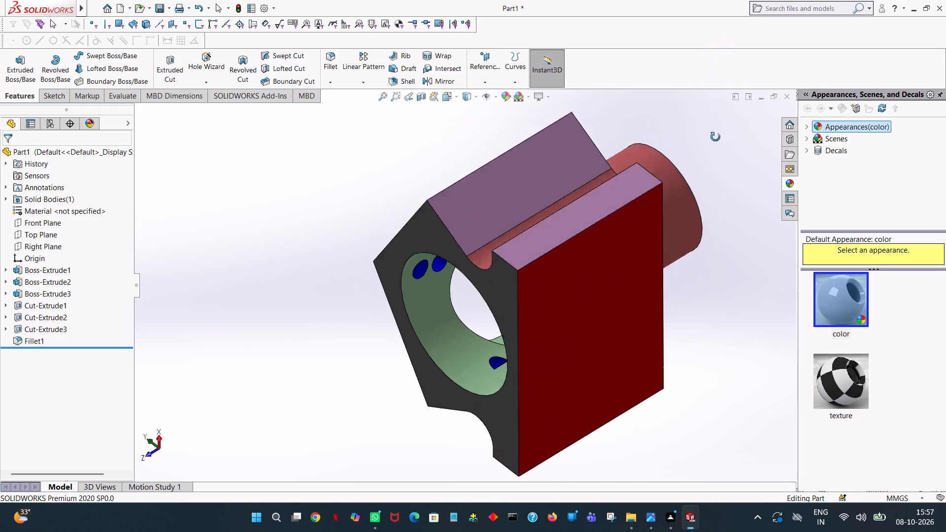
pyautogui.moveTo(715, 137); pyautogui.dragTo(622, 347, button='middle')
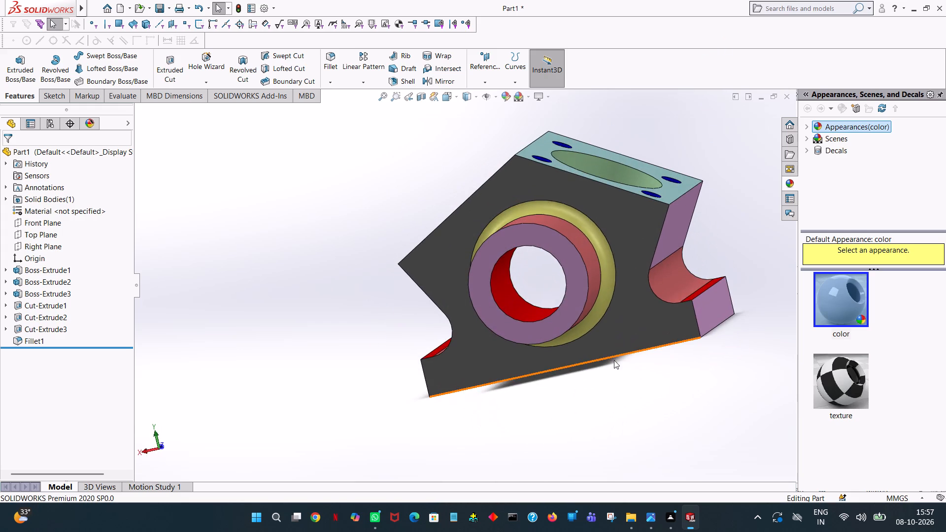
pyautogui.scroll(7, 622, 342)
pyautogui.scroll(-6, 585, 323)
pyautogui.scroll(2, 543, 333)
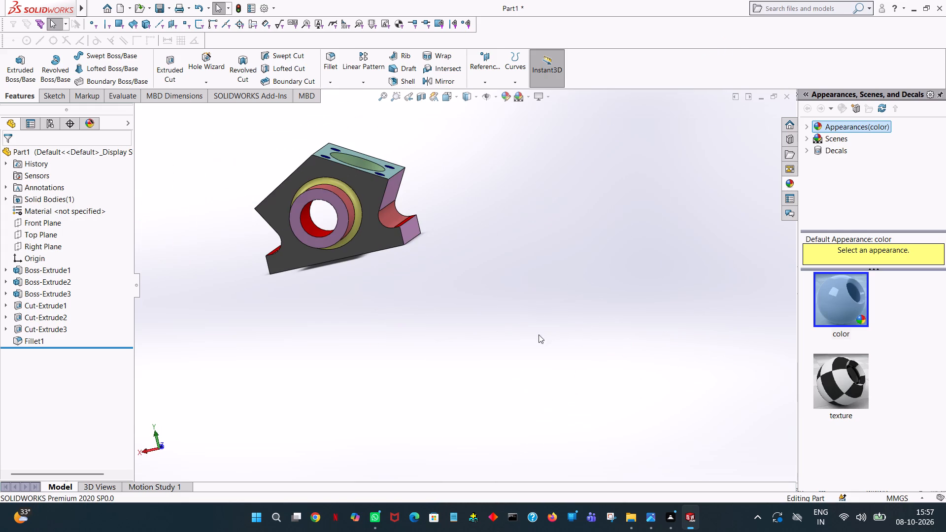
pyautogui.scroll(1, 539, 334)
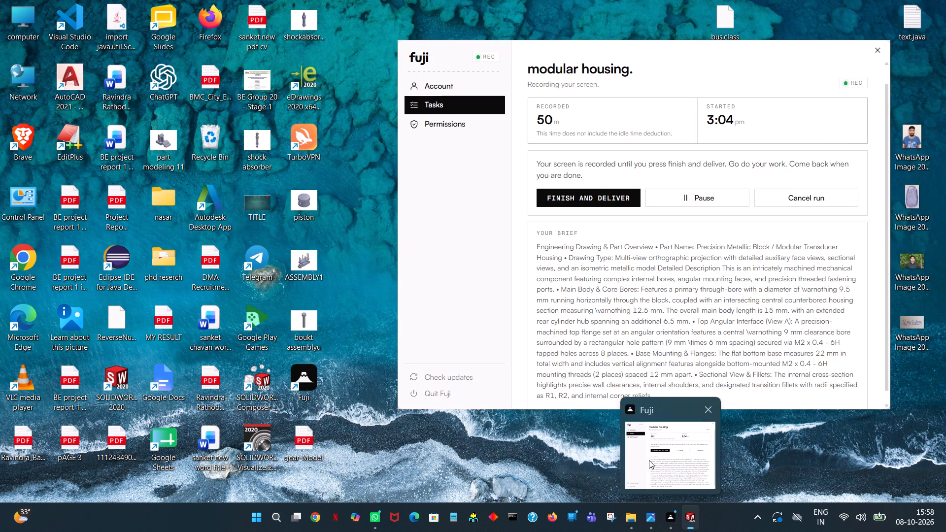
pyautogui.scroll(-5, 267, 197)
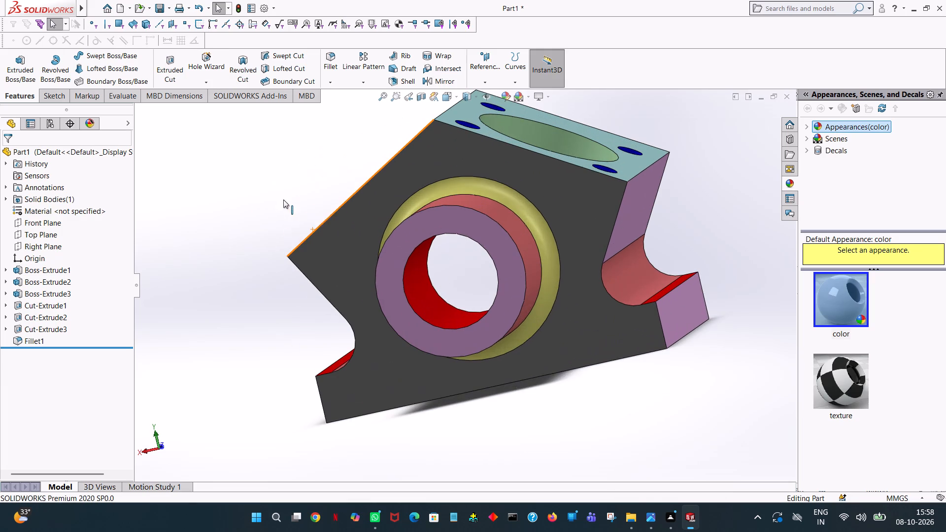
# Save the part as "modular housing" in the fuji new design folder, copying the file name text before saving.
pyautogui.click(160, 4)
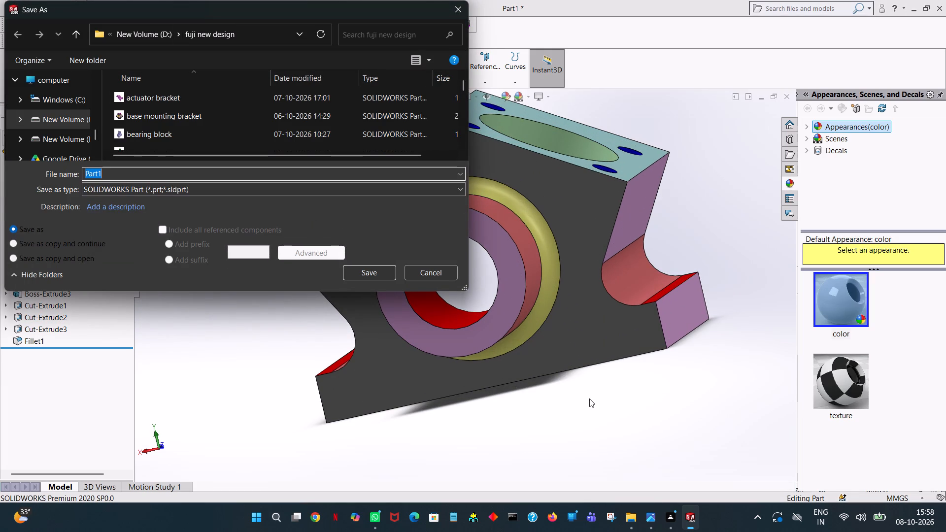
pyautogui.write('modular')
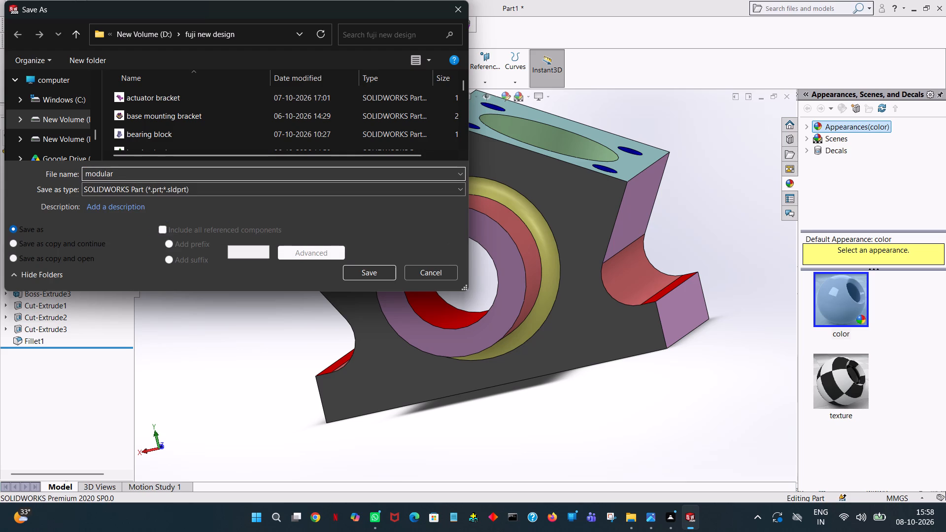
pyautogui.press('space')
pyautogui.write('housing')
pyautogui.moveTo(173, 166); pyautogui.dragTo(146, 169)
pyautogui.moveTo(159, 168); pyautogui.dragTo(135, 168)
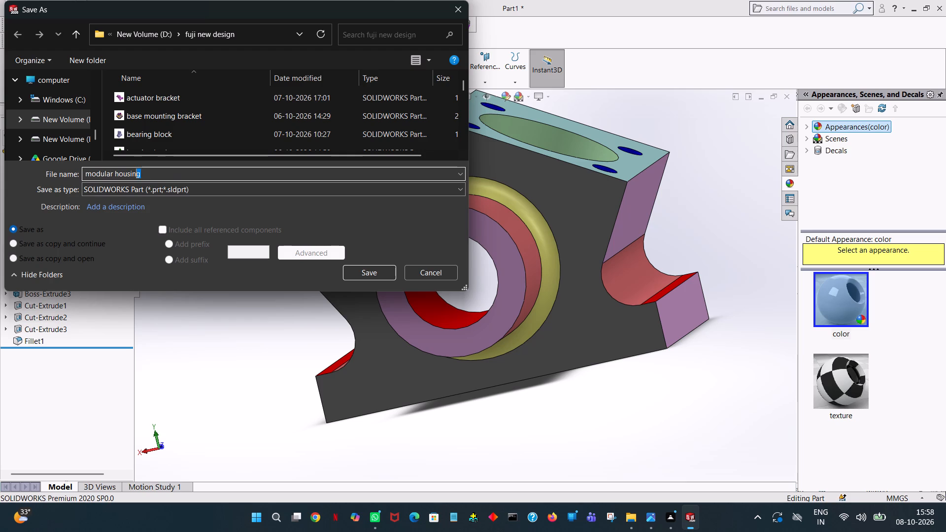
pyautogui.moveTo(135, 168); pyautogui.dragTo(144, 174)
pyautogui.moveTo(157, 173); pyautogui.dragTo(67, 165)
pyautogui.rightClick(105, 168)
pyautogui.rightClick(119, 171)
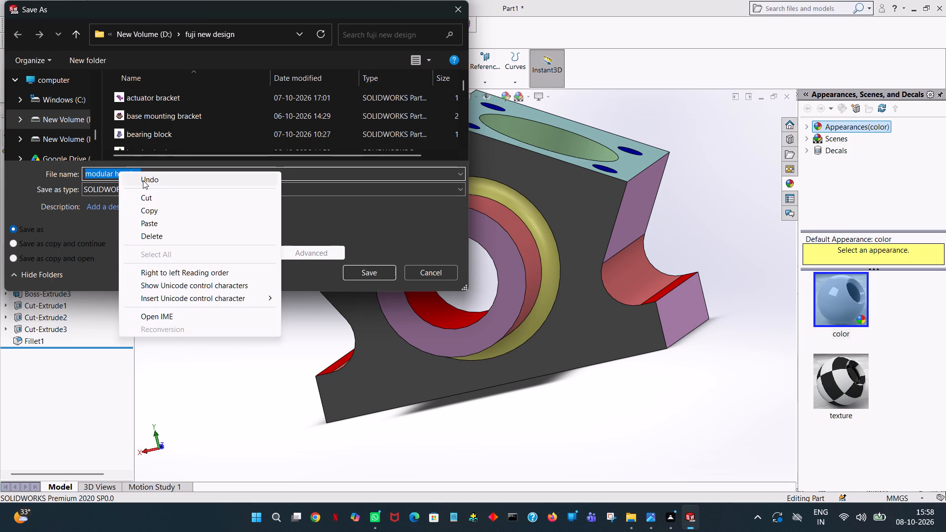
pyautogui.click(158, 209)
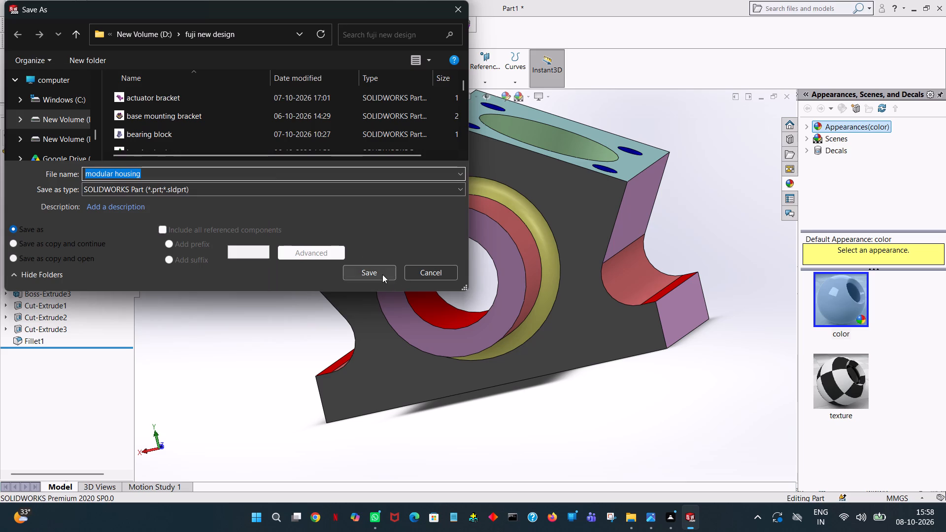
pyautogui.click(382, 274)
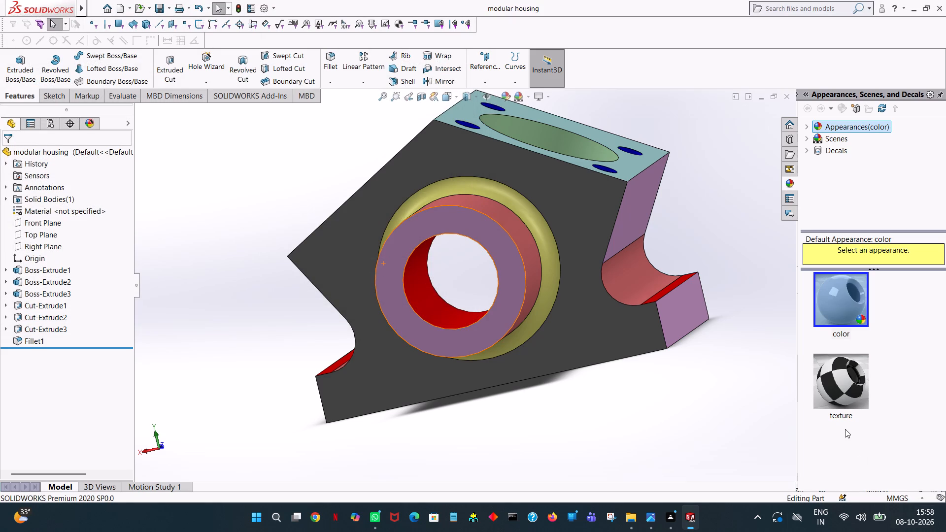
# Save a PDF copy of the part as "modular housing" in the fuji new pdf folder on drive D.
pyautogui.click(154, 6)
pyautogui.moveTo(166, 5); pyautogui.dragTo(170, 5)
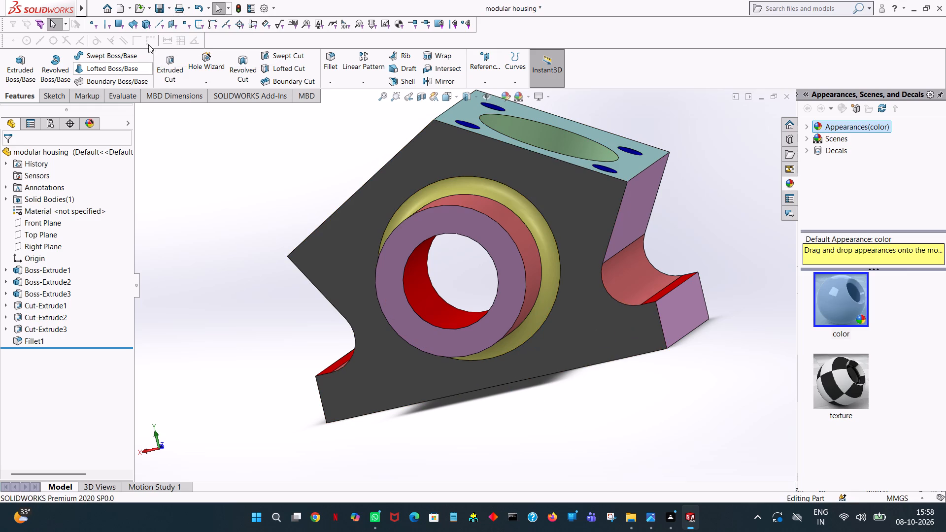
pyautogui.click(170, 3)
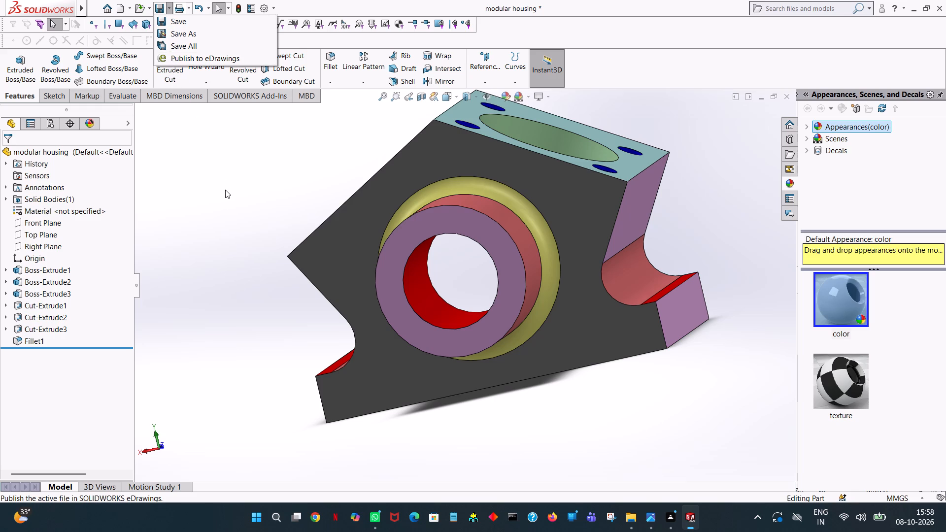
pyautogui.click(197, 35)
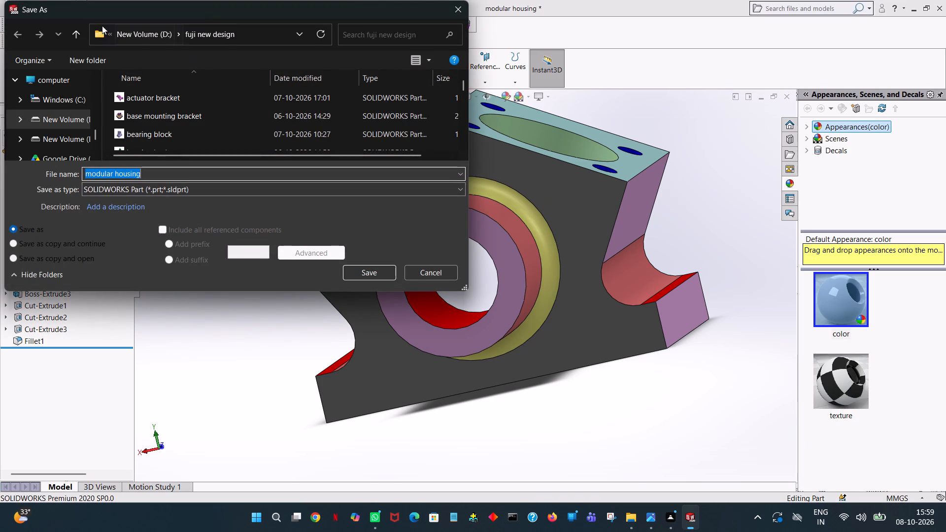
pyautogui.click(77, 30)
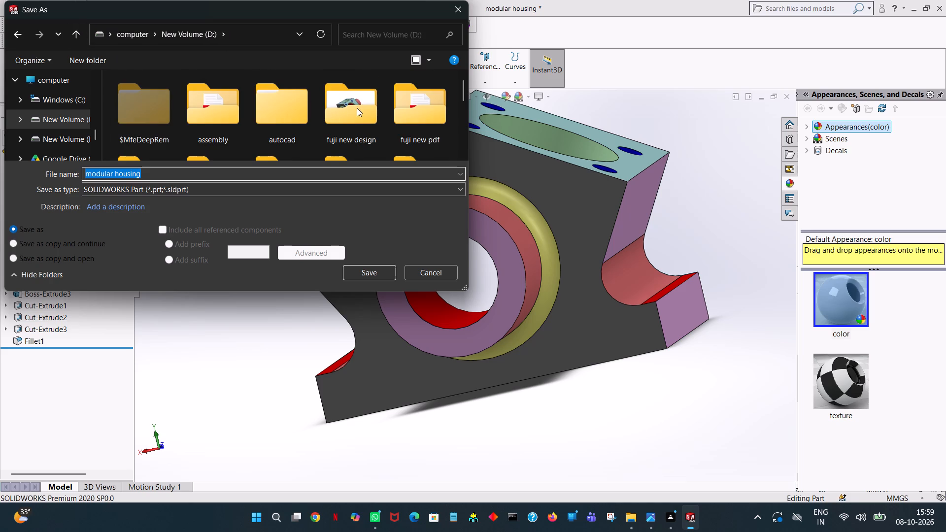
pyautogui.doubleClick(420, 109)
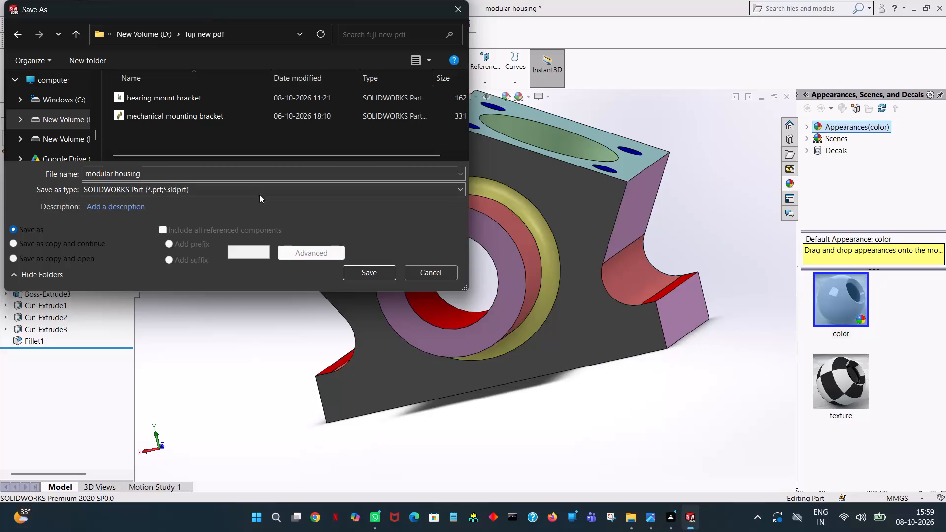
pyautogui.click(265, 189)
pyautogui.click(221, 266)
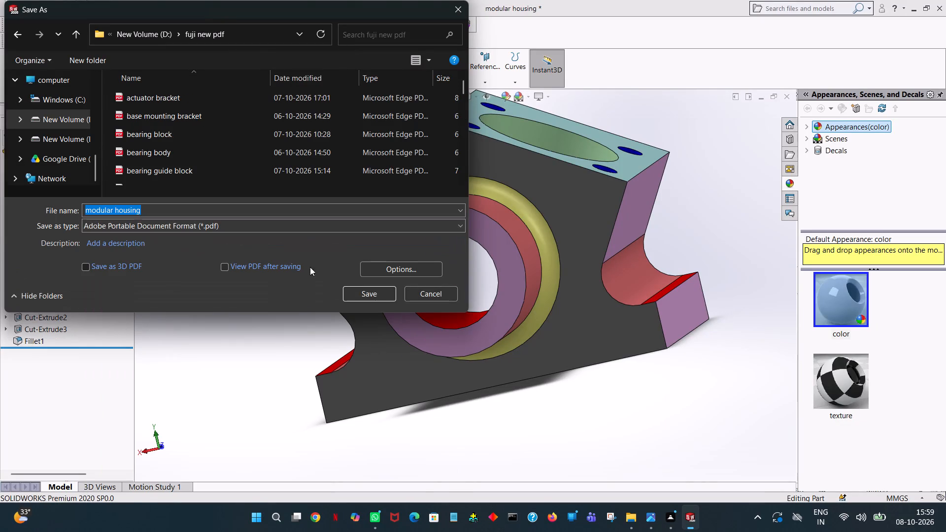
pyautogui.click(367, 293)
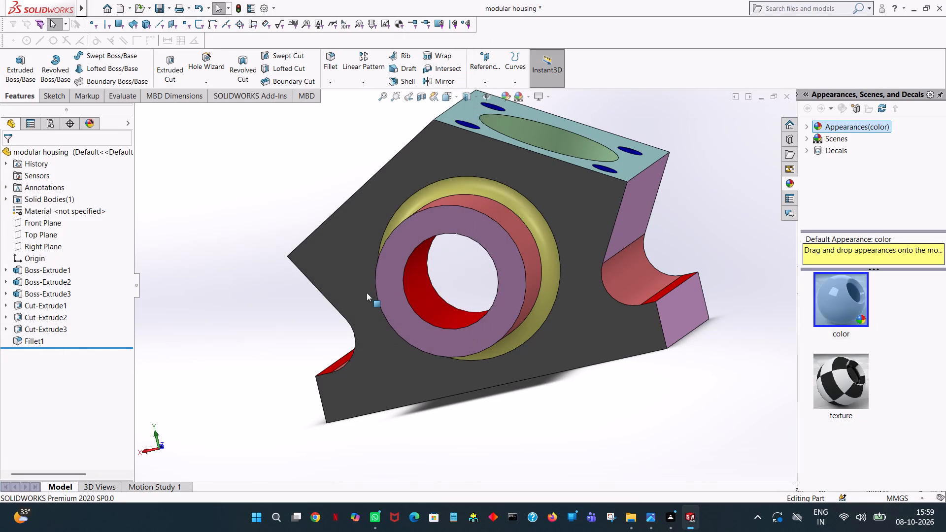